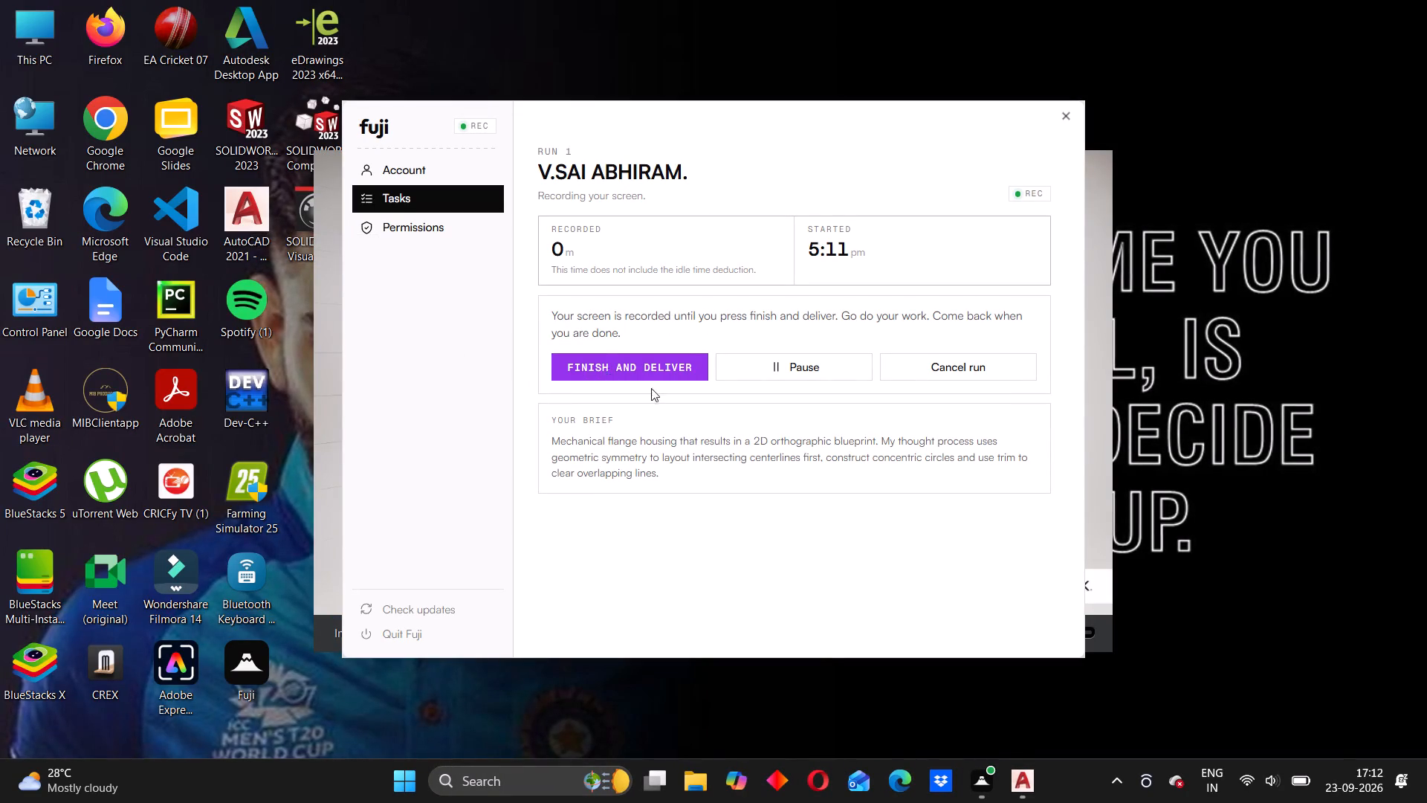
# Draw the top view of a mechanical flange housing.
# Switch to AutoCAD, dismiss the DWG association prompt without choosing an option, and start a new drawing.
pyautogui.click(1015, 787)
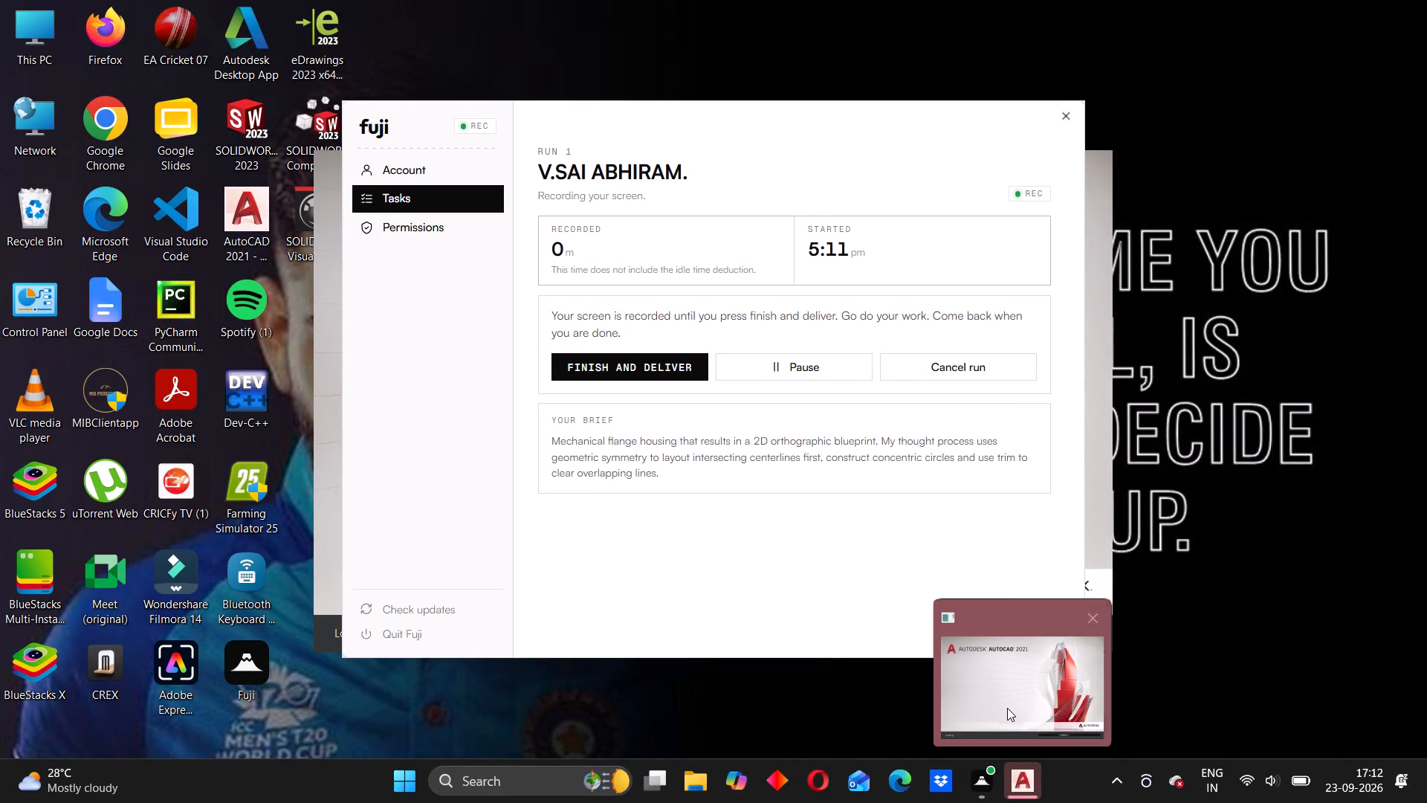
pyautogui.click(1006, 692)
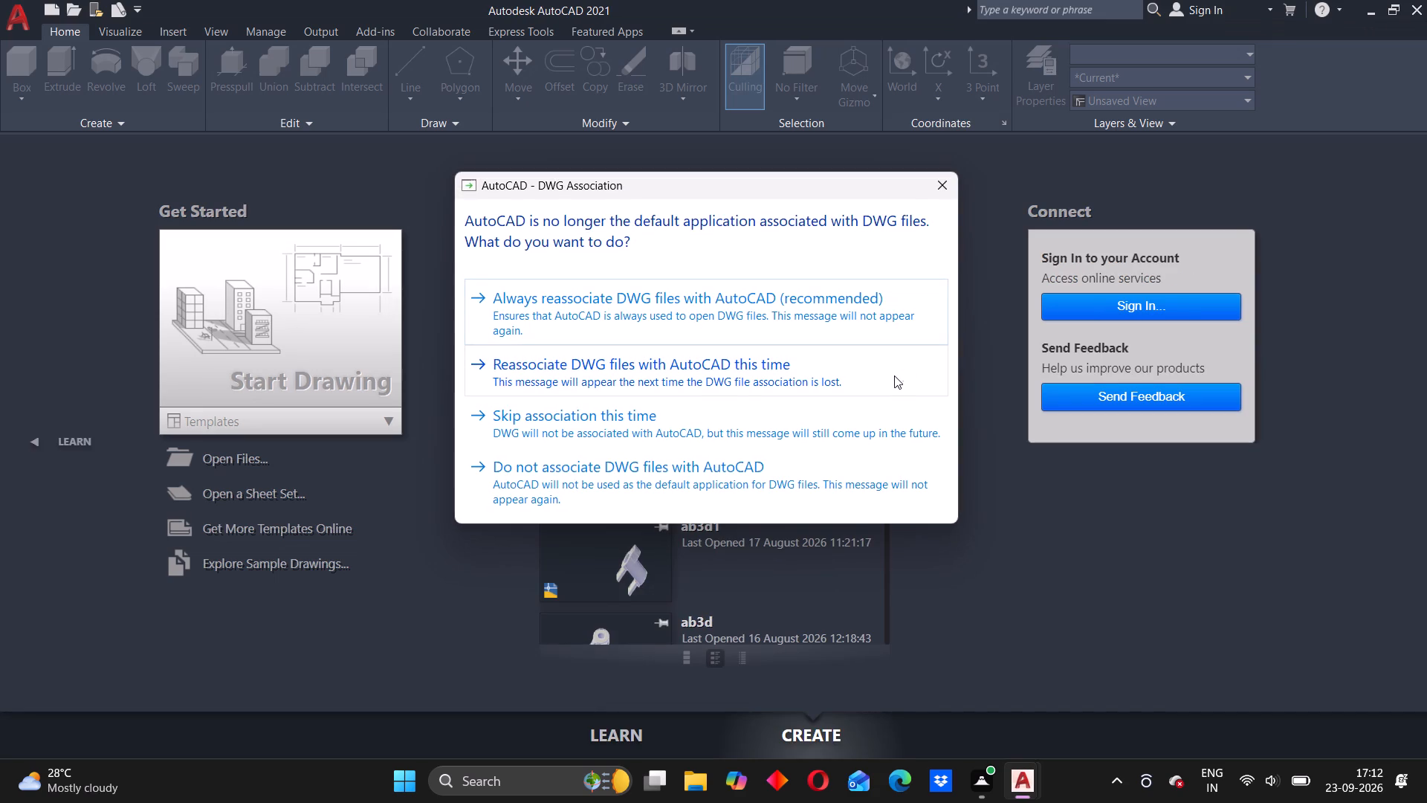
pyautogui.click(938, 190)
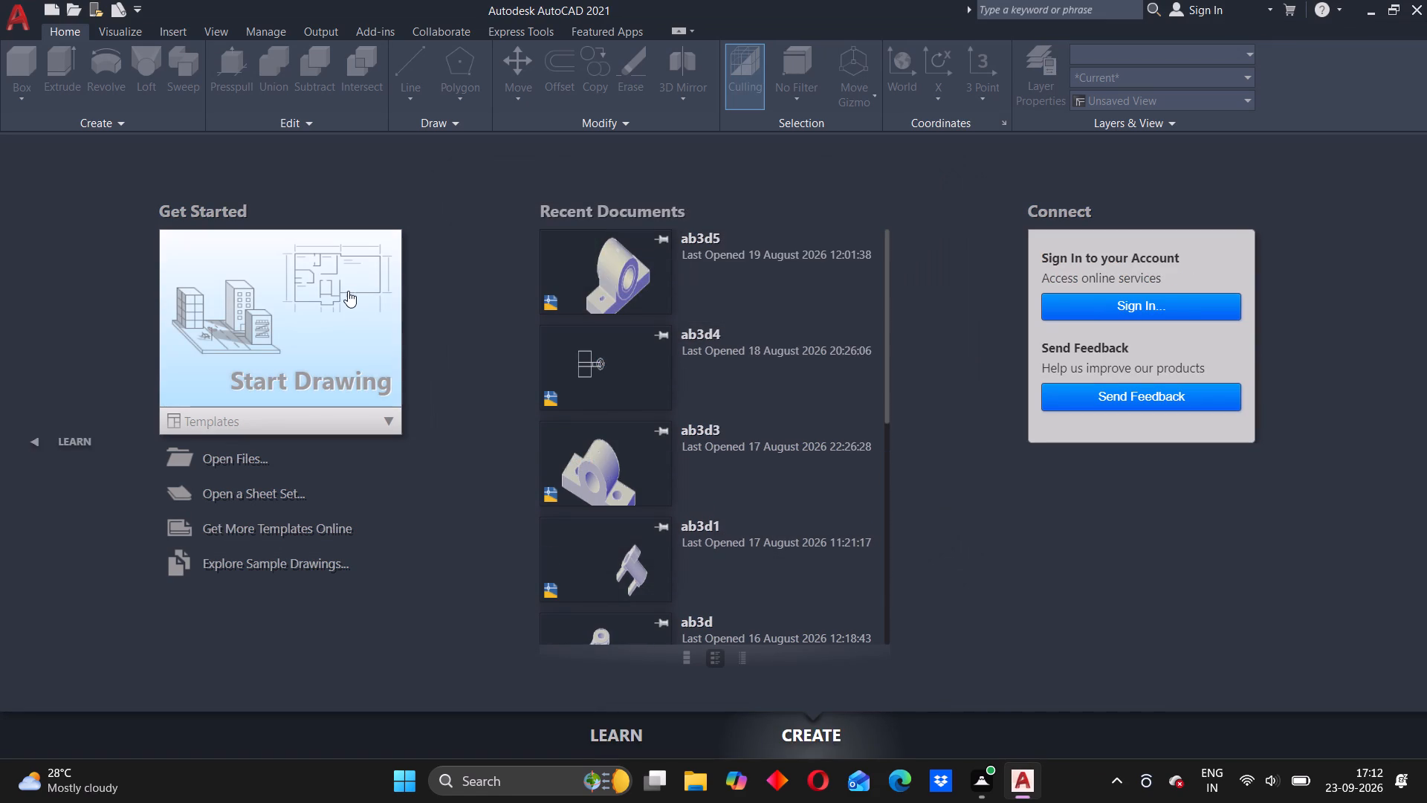
pyautogui.click(348, 291)
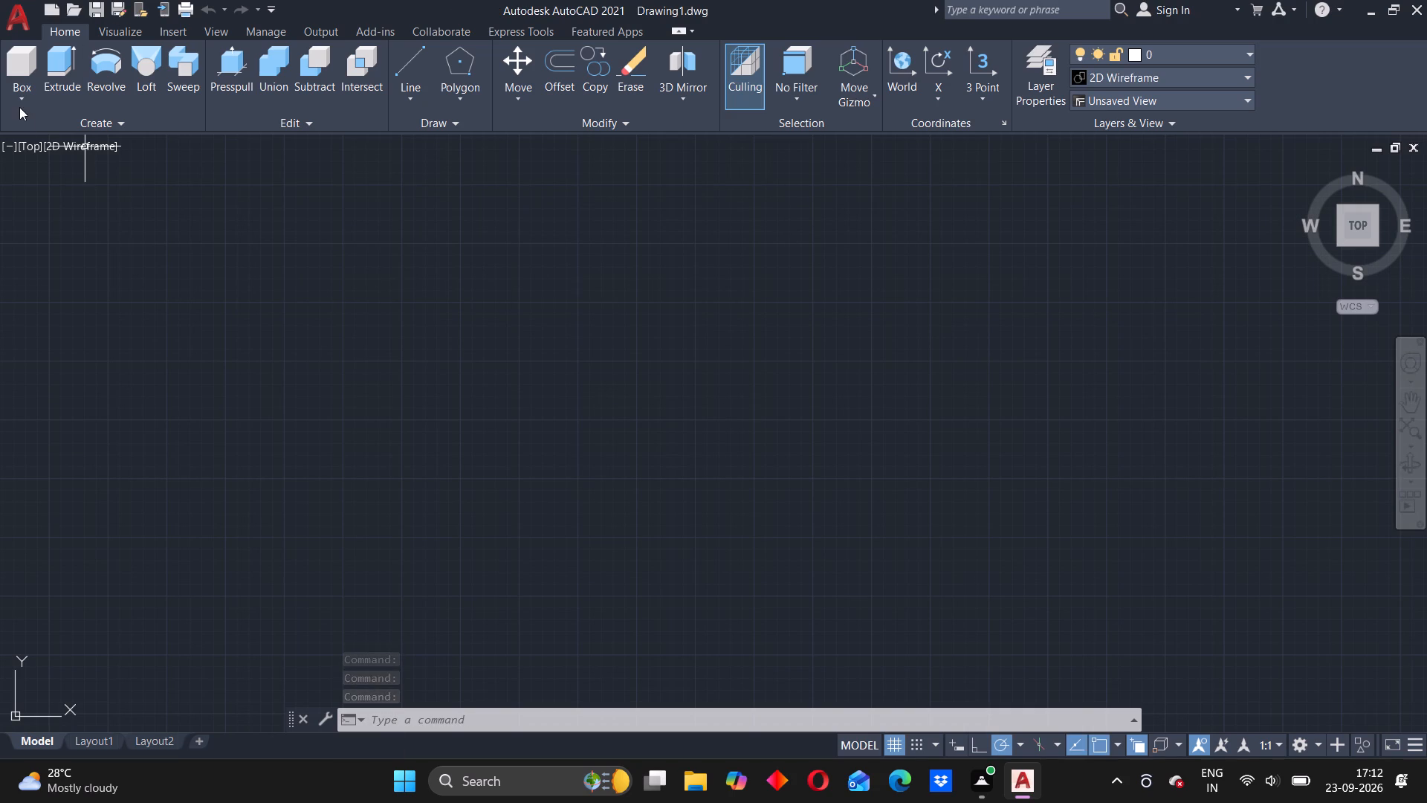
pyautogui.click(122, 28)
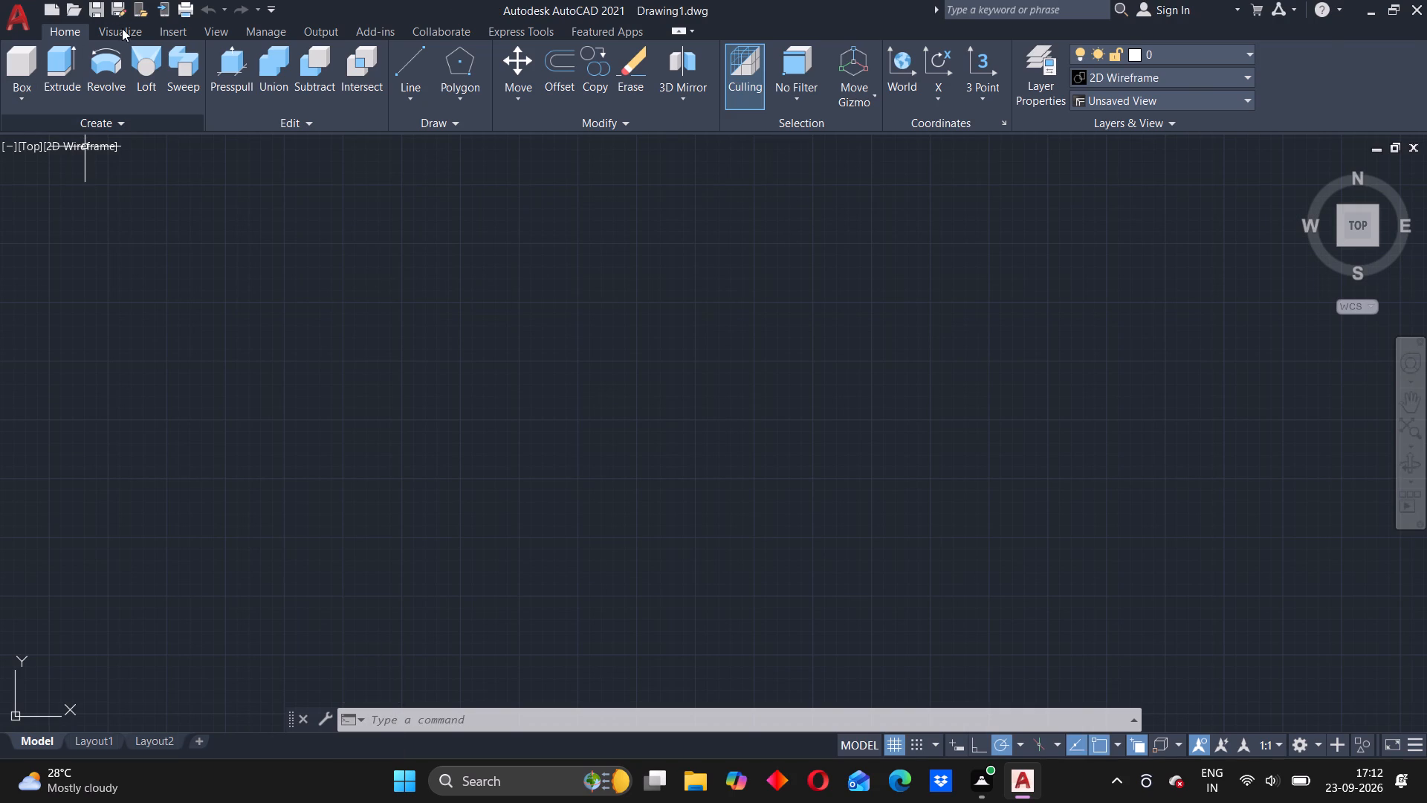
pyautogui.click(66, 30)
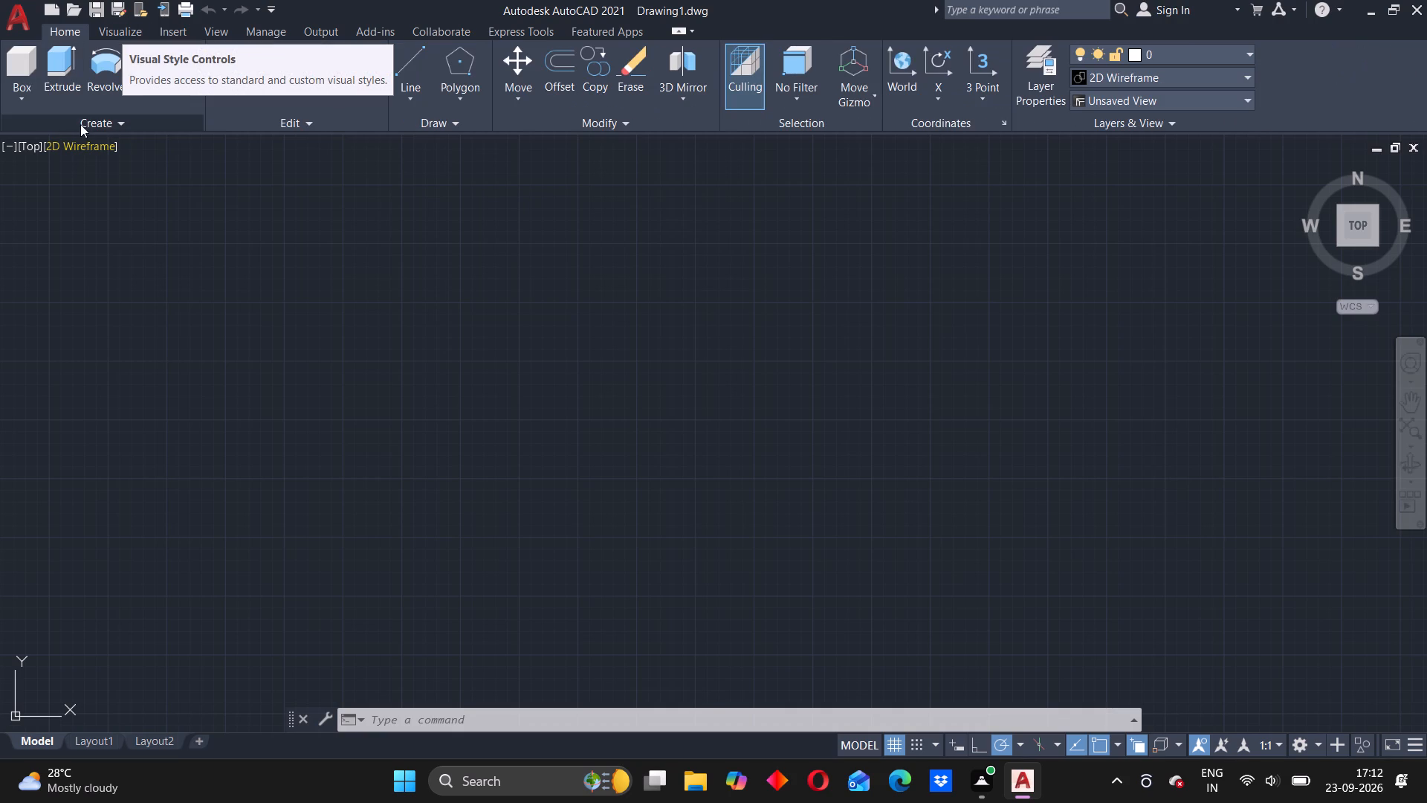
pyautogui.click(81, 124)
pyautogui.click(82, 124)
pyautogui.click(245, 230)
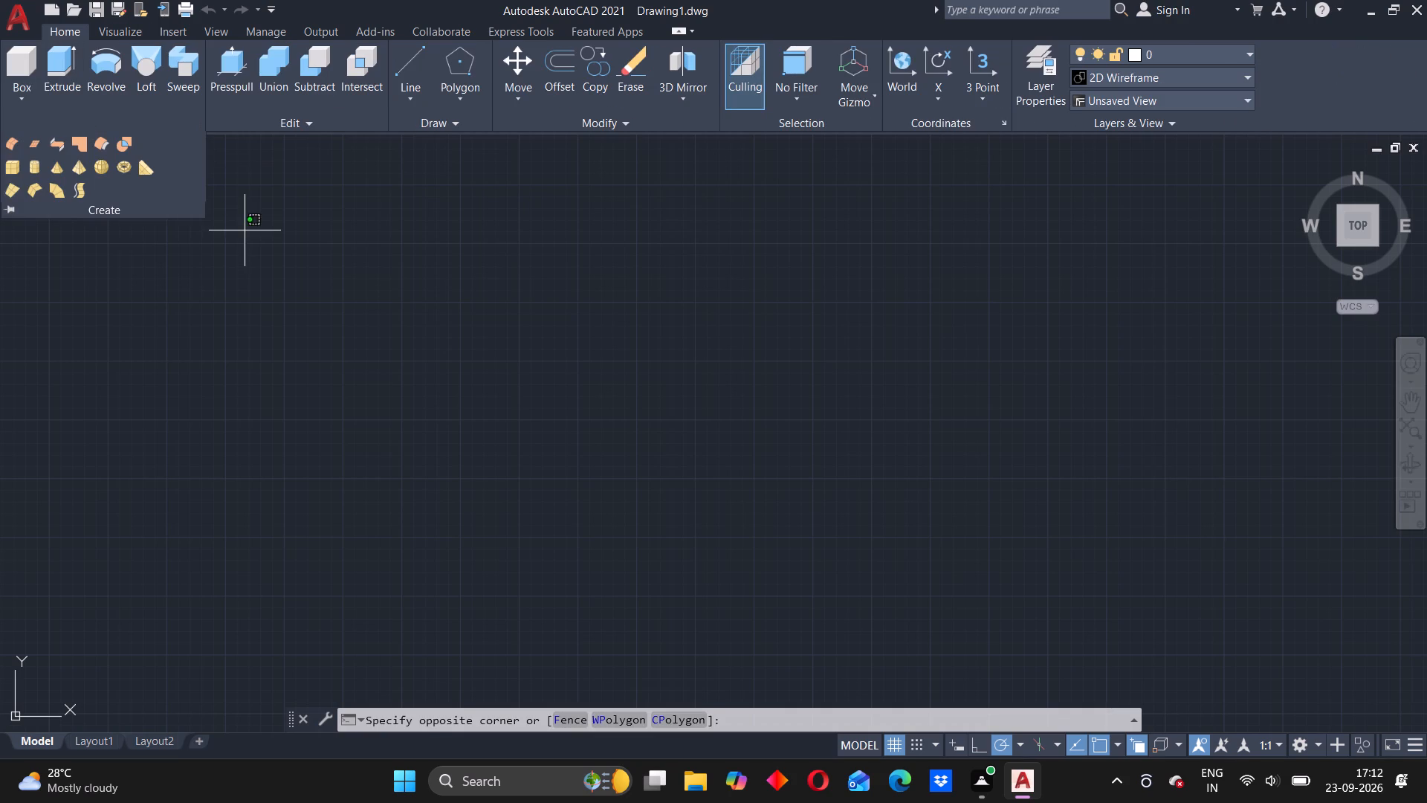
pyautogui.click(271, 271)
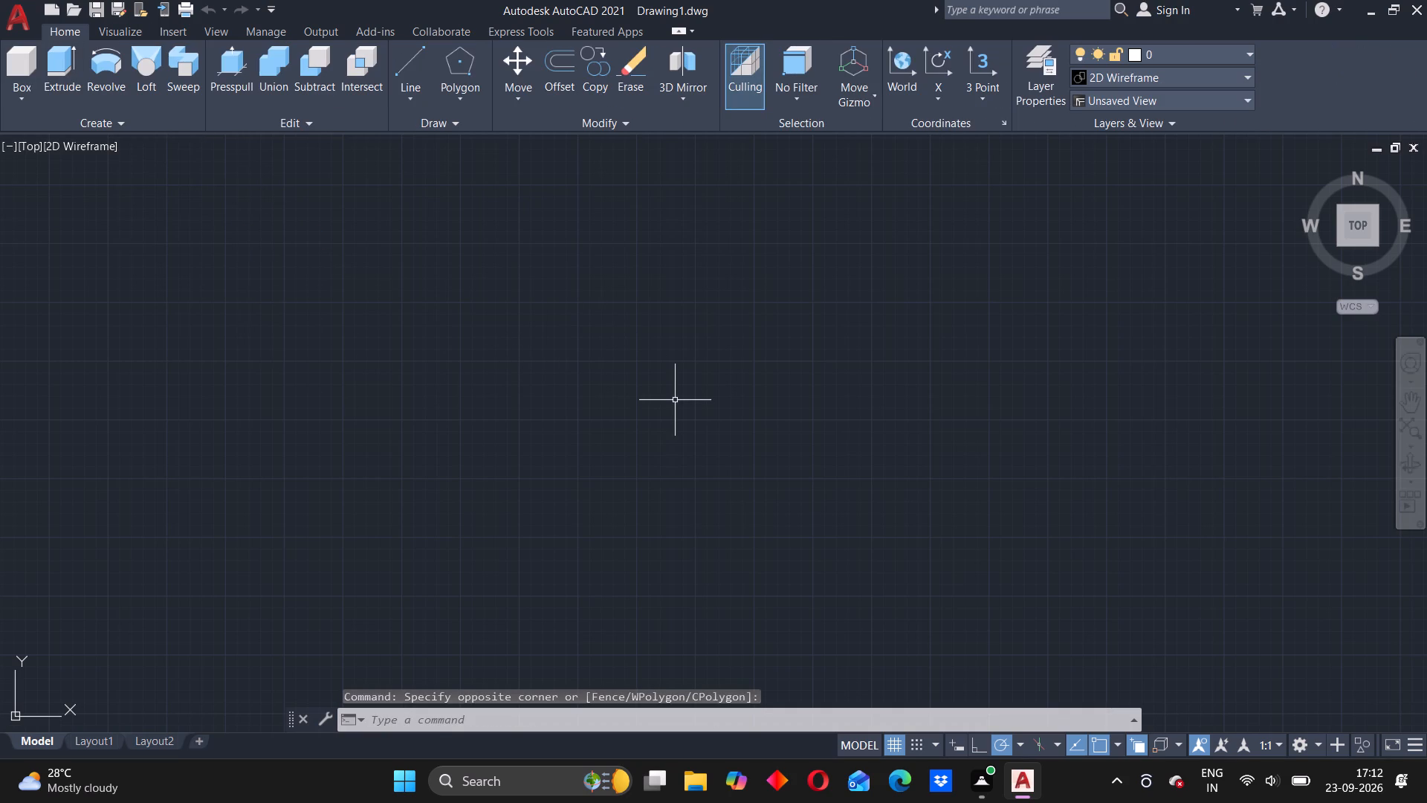
# Draw a circle with a radius of about 571 near the middle of the empty drawing.
pyautogui.press('c')
pyautogui.press('Return')
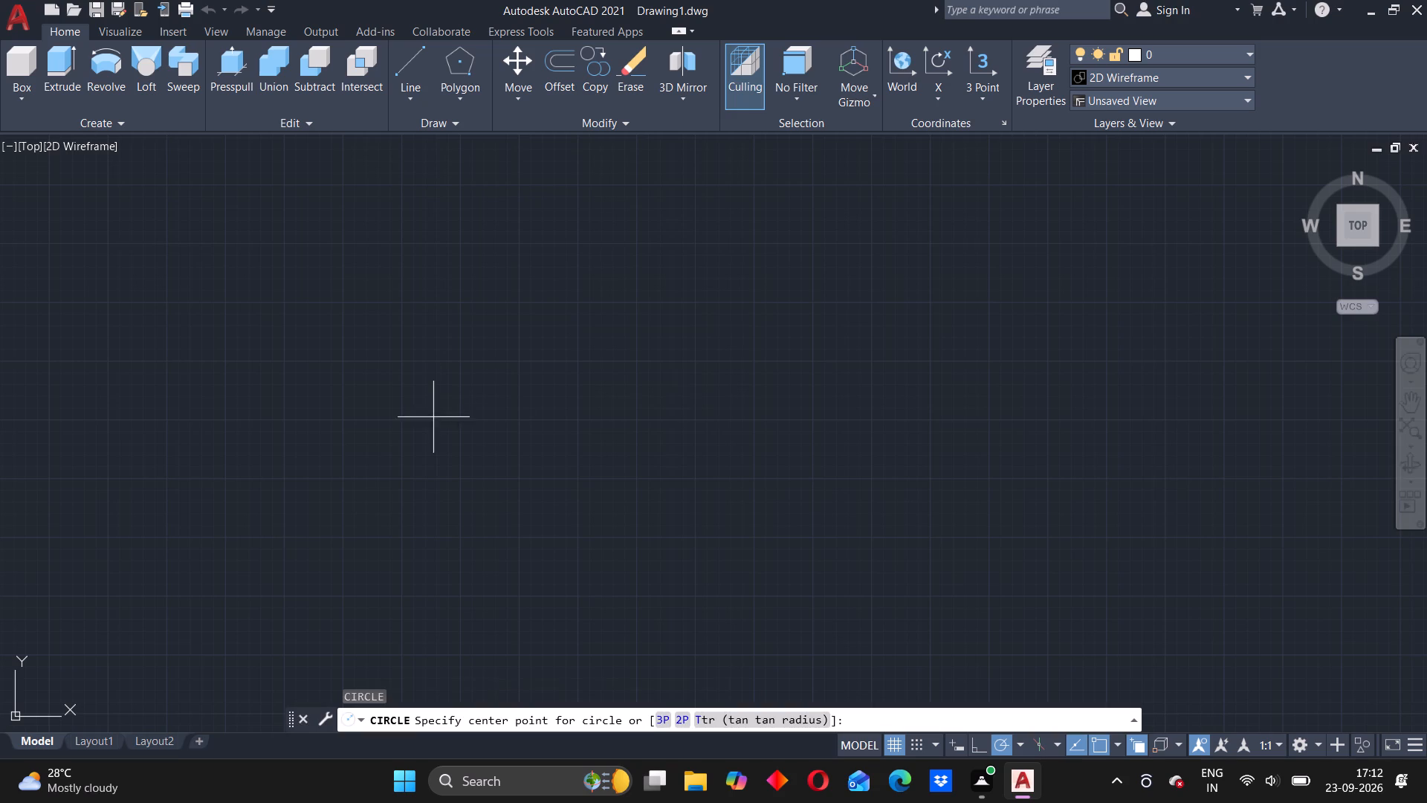
pyautogui.click(598, 400)
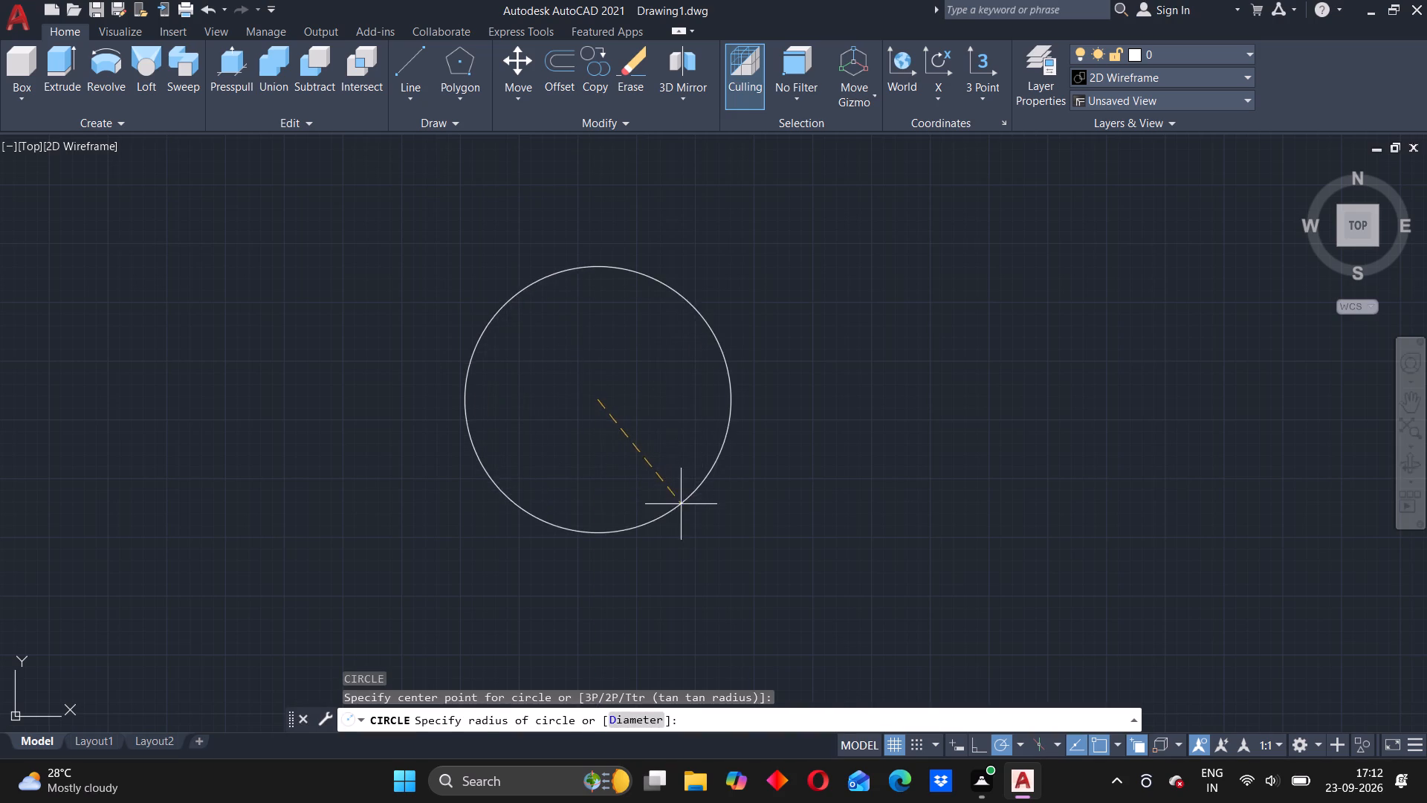
pyautogui.click(682, 505)
# Set the circle's radius to 34 in its quick properties.
pyautogui.doubleClick(553, 275)
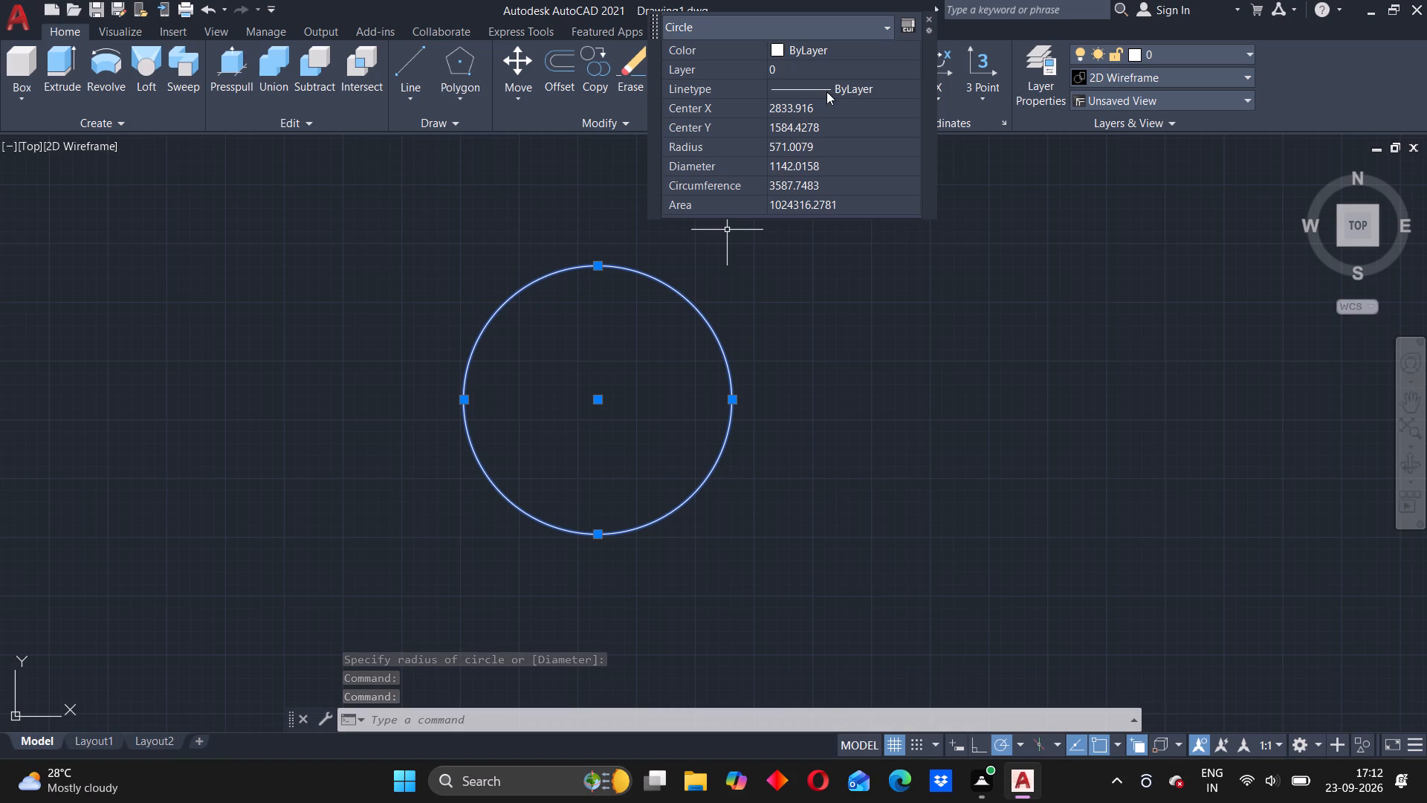
pyautogui.click(797, 143)
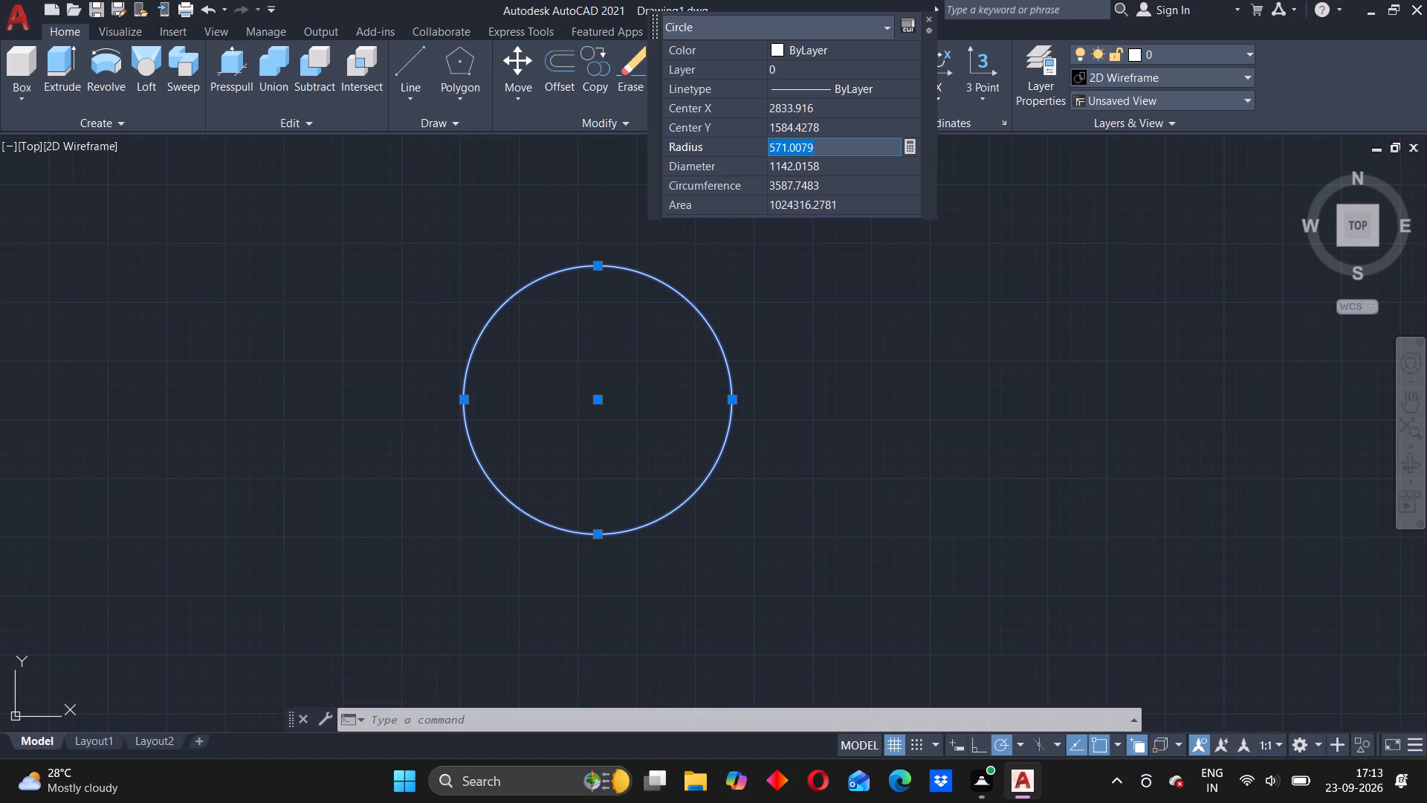
pyautogui.write('34')
pyautogui.press('Return')
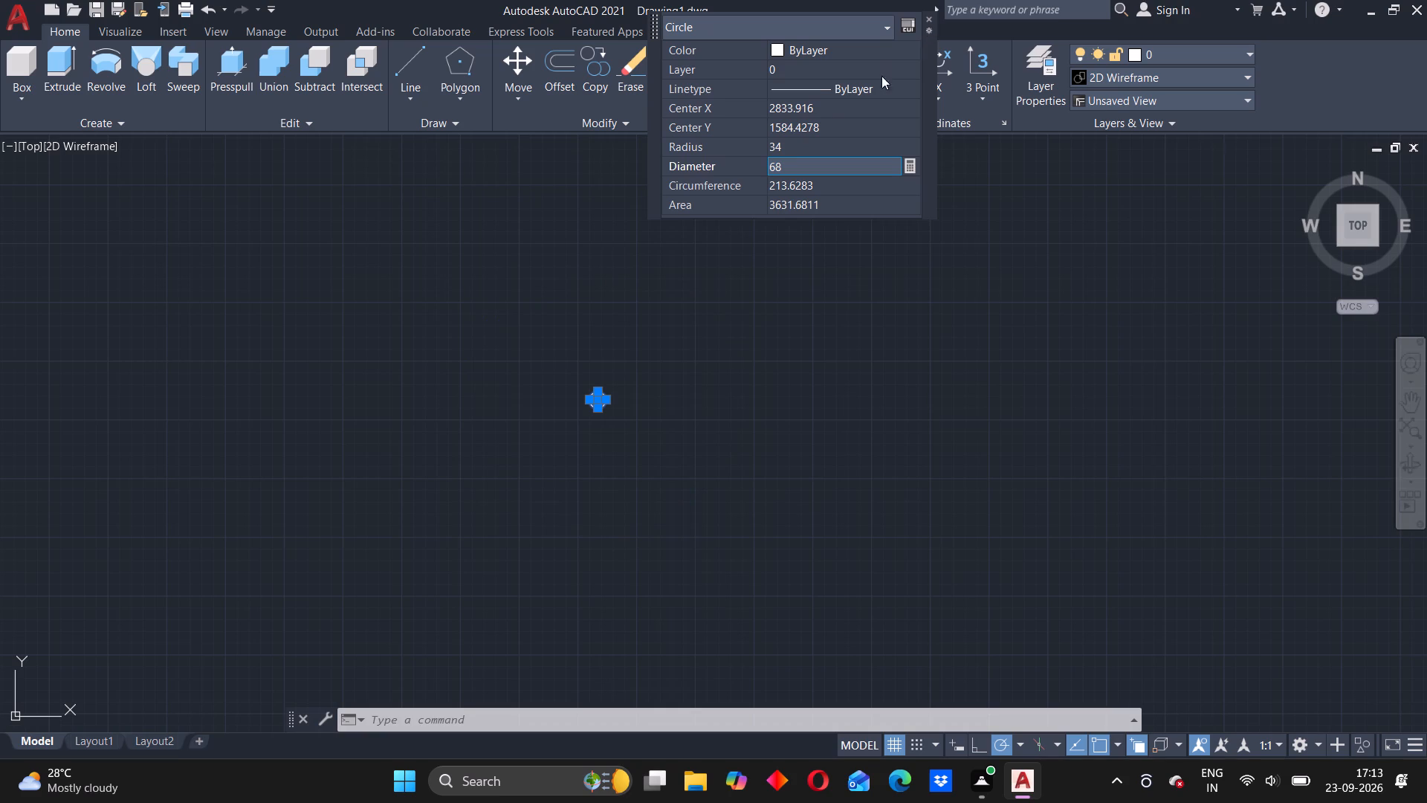
pyautogui.click(927, 22)
# Draw a second, larger circle with a radius of about 49, concentric with the first circle.
pyautogui.scroll(-4, 599, 408)
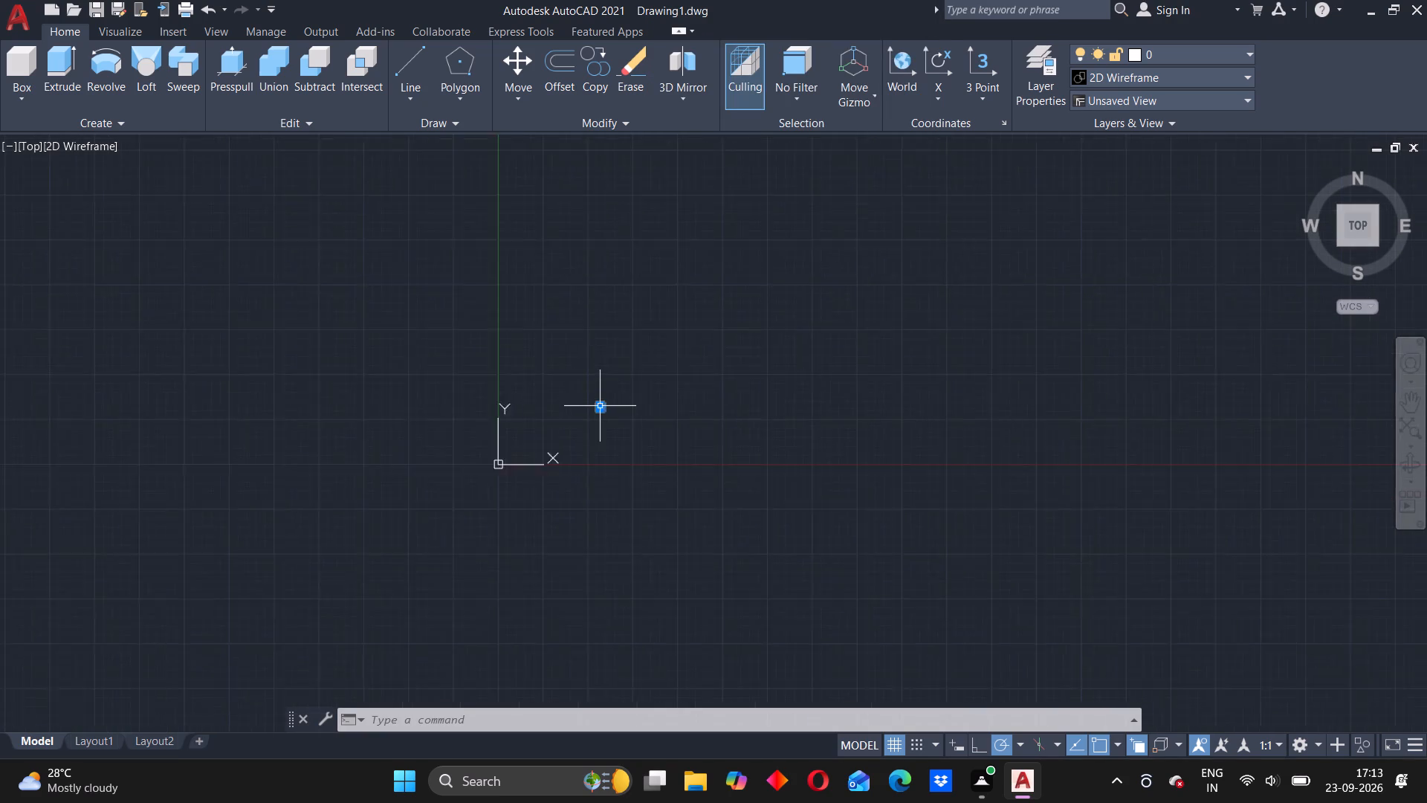
pyautogui.scroll(-1, 602, 402)
pyautogui.scroll(9, 604, 407)
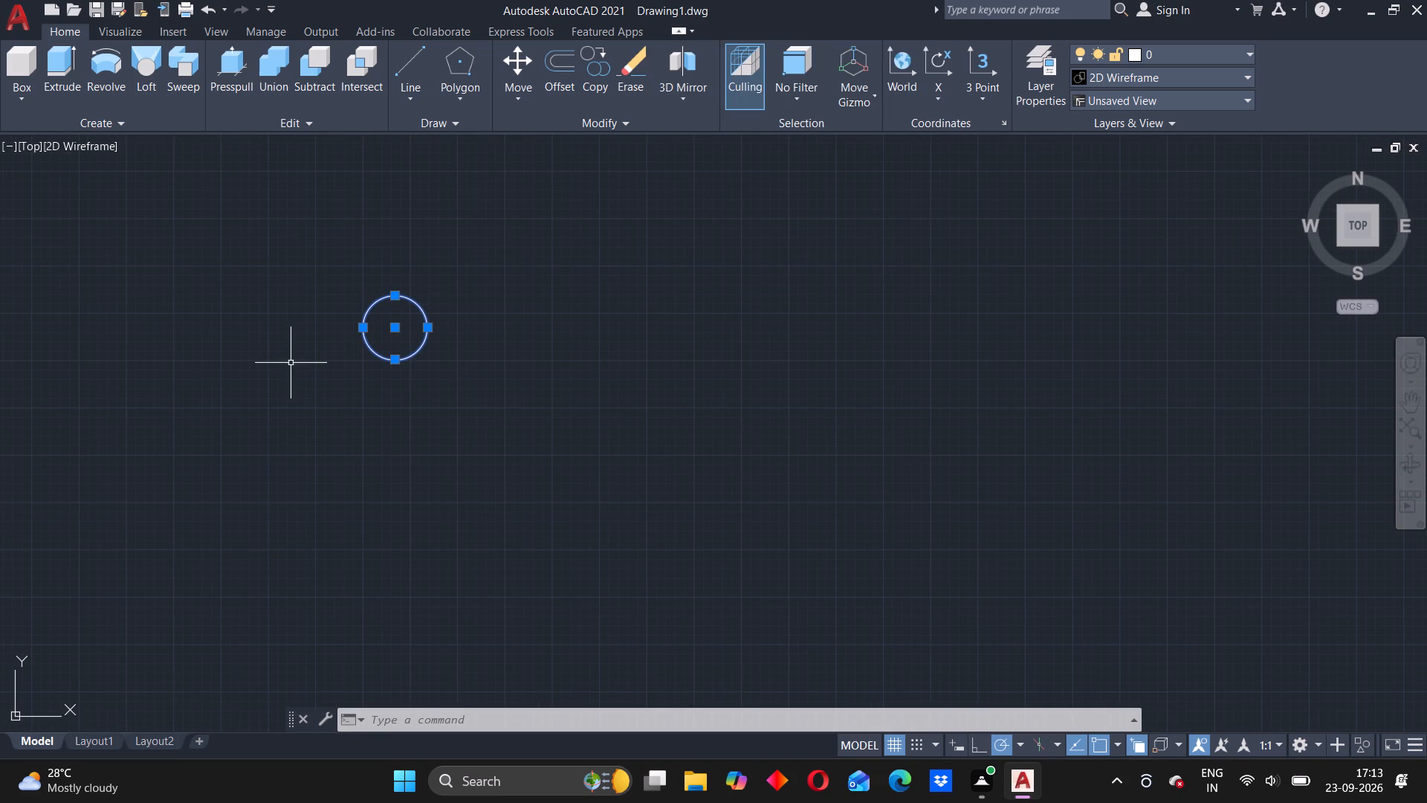
pyautogui.moveTo(291, 364); pyautogui.dragTo(468, 369, button='middle')
pyautogui.scroll(3, 556, 346)
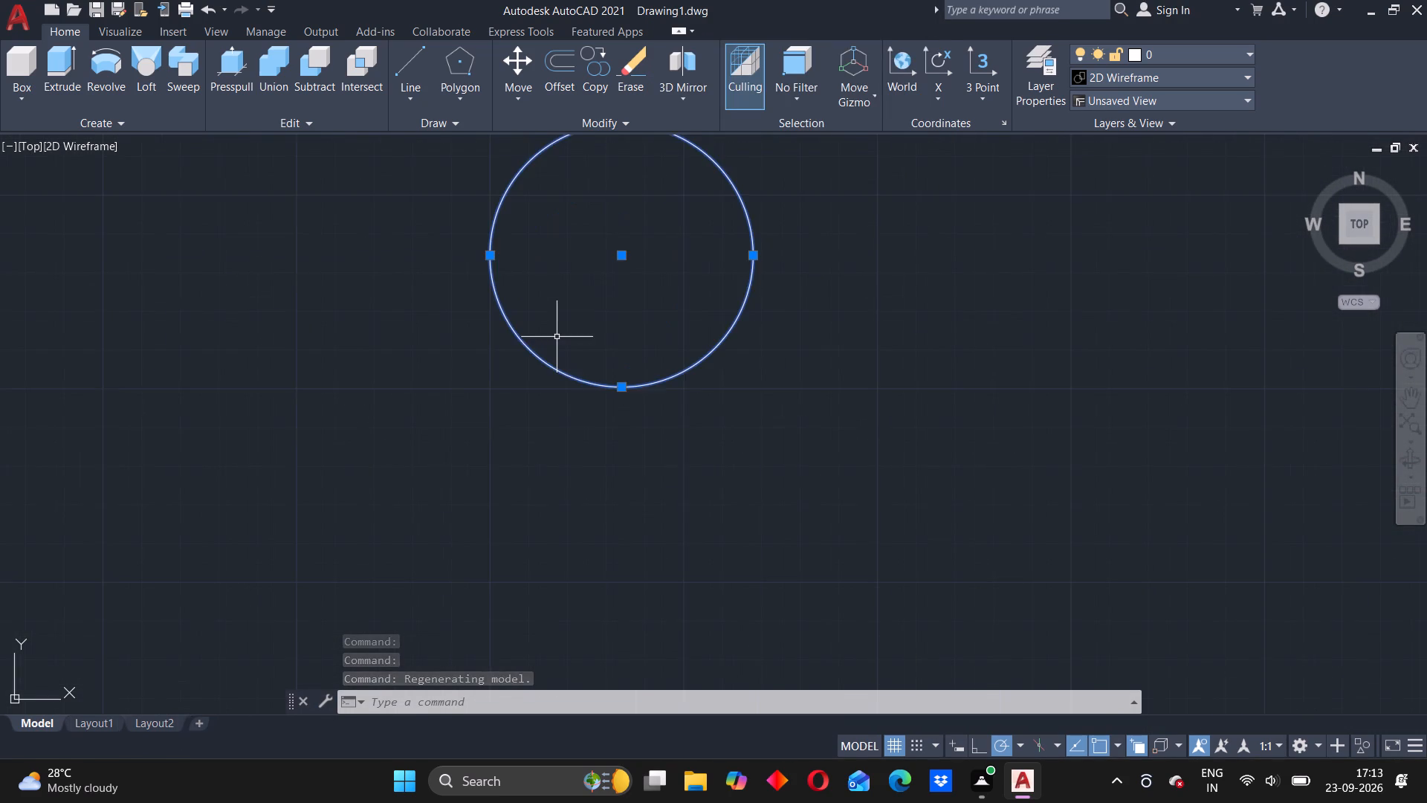
pyautogui.scroll(1, 562, 330)
pyautogui.scroll(-2, 562, 330)
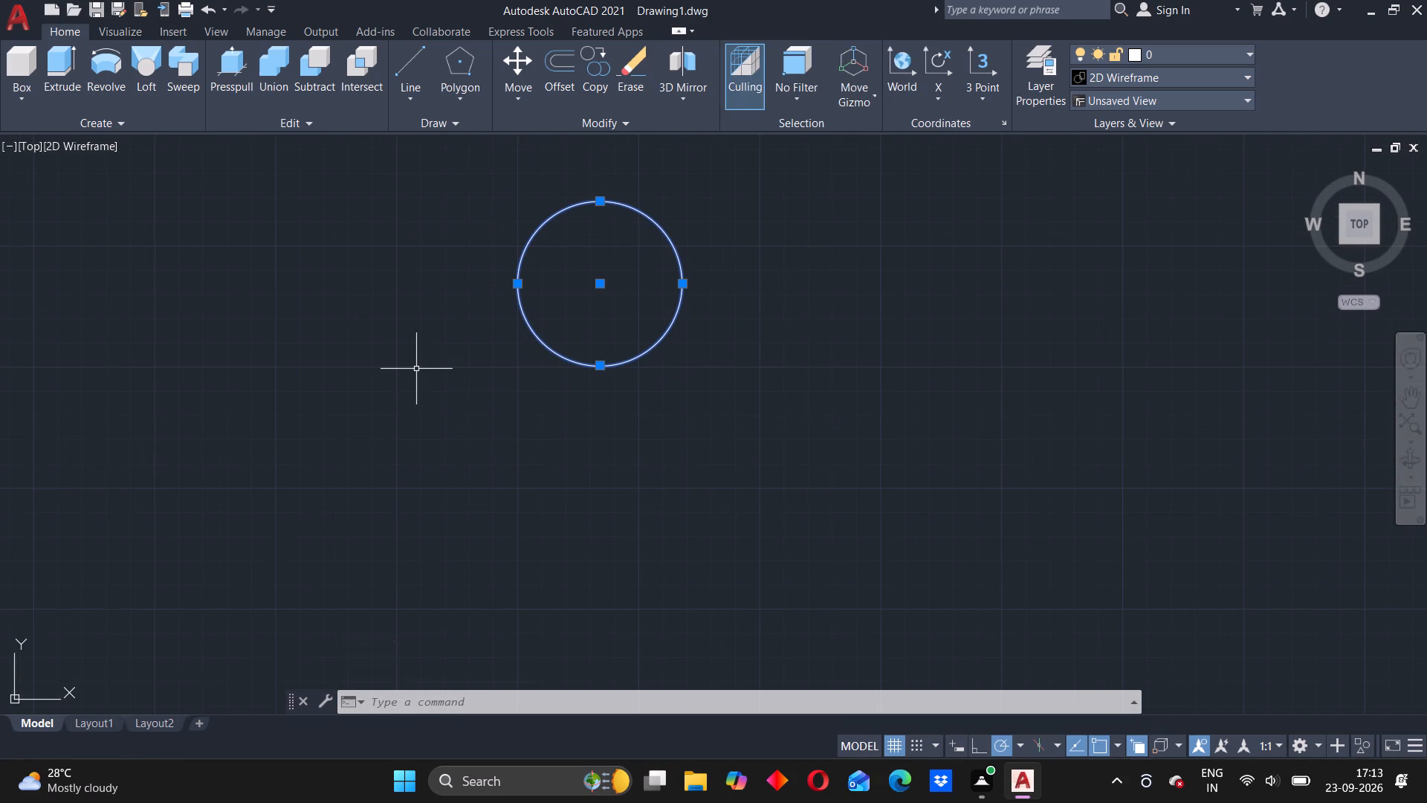
pyautogui.press('c')
pyautogui.press('Return')
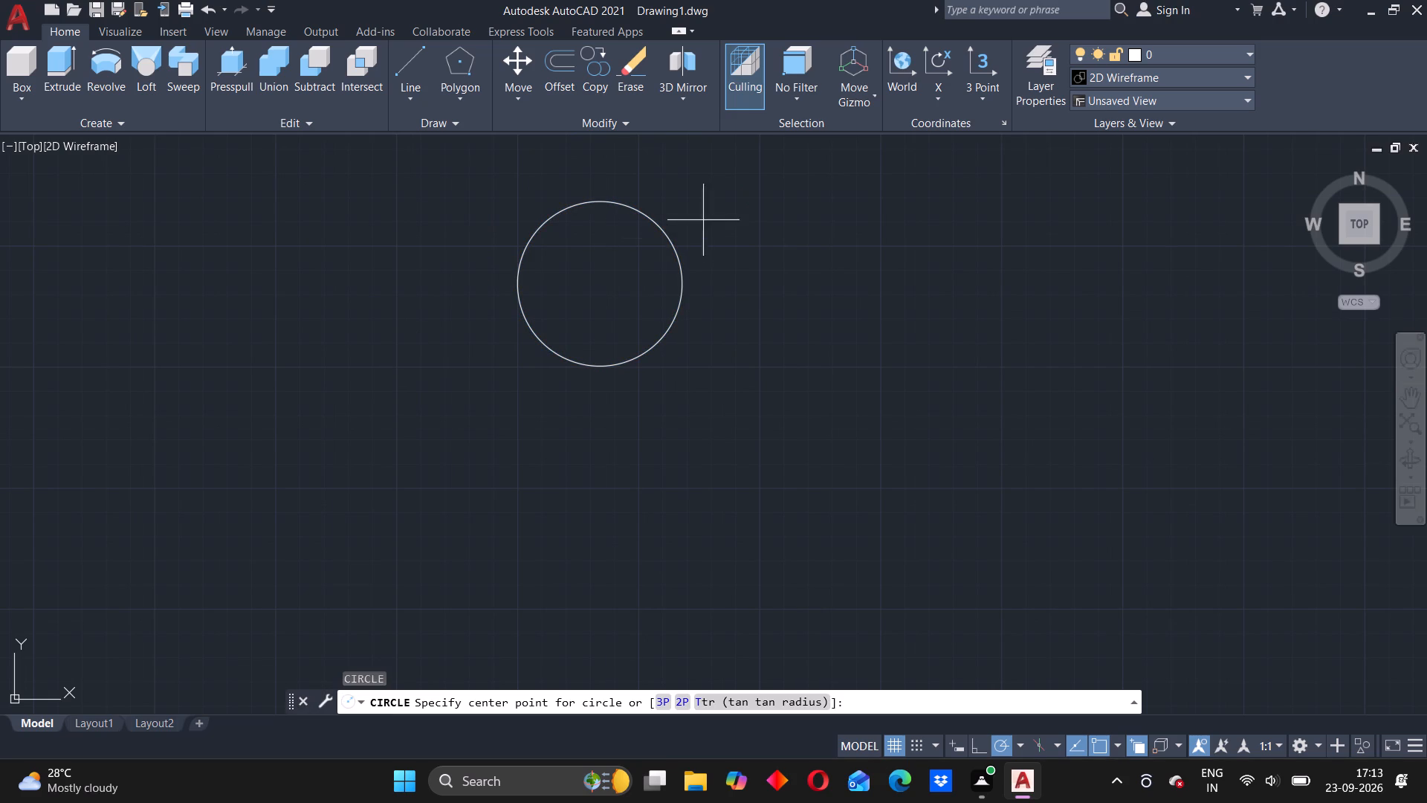
pyautogui.click(599, 284)
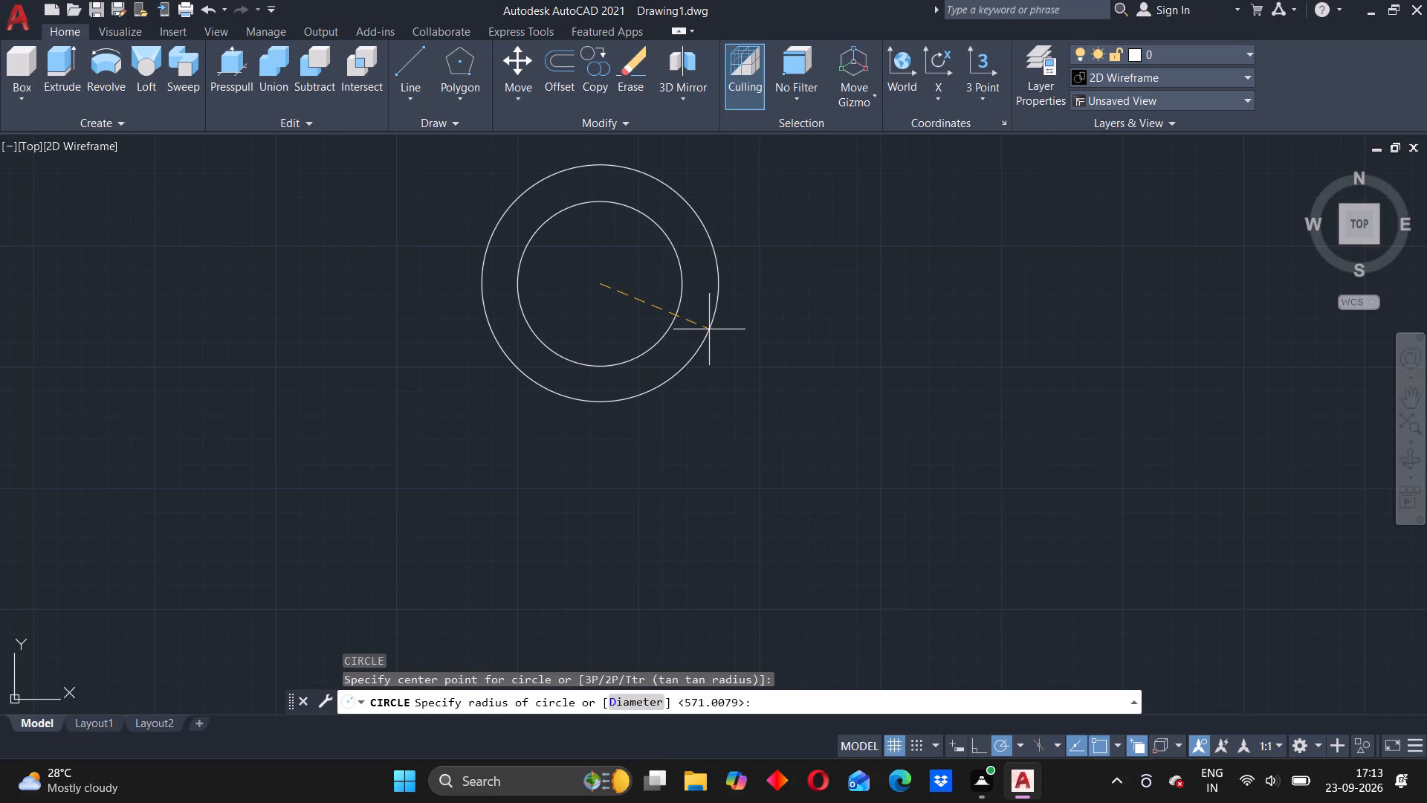
pyautogui.click(709, 329)
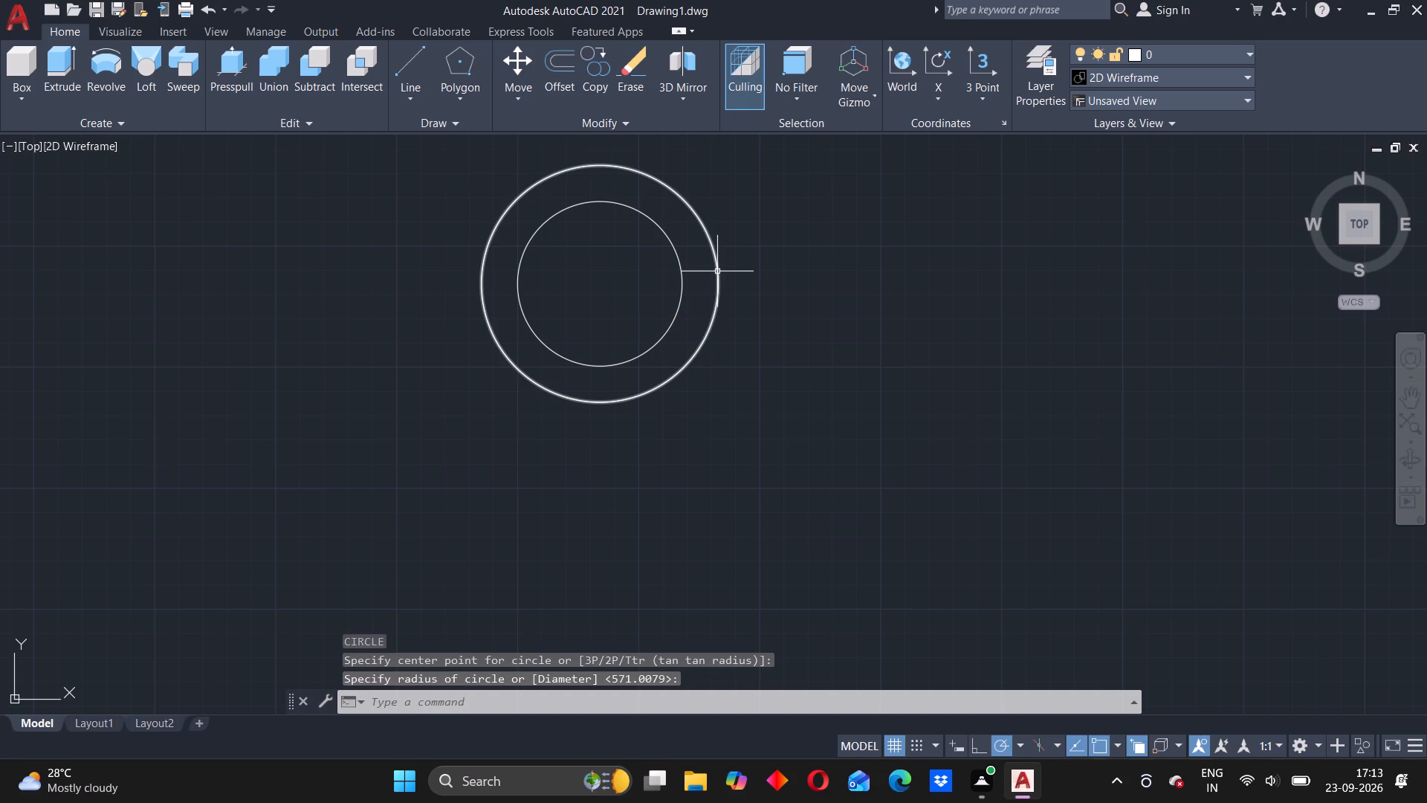
# Set the outer circle's radius to 39 and clear the selection.
pyautogui.doubleClick(718, 271)
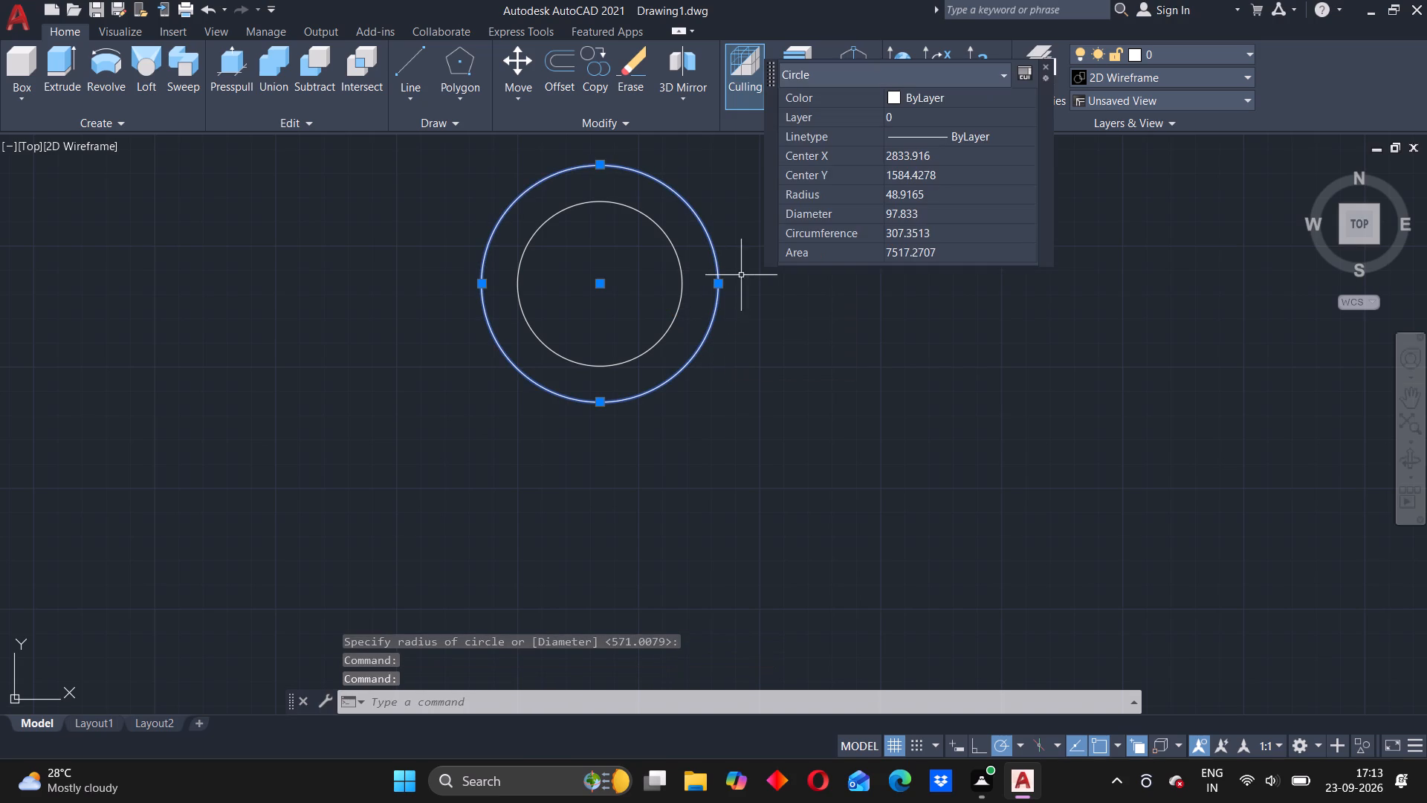
pyautogui.click(899, 193)
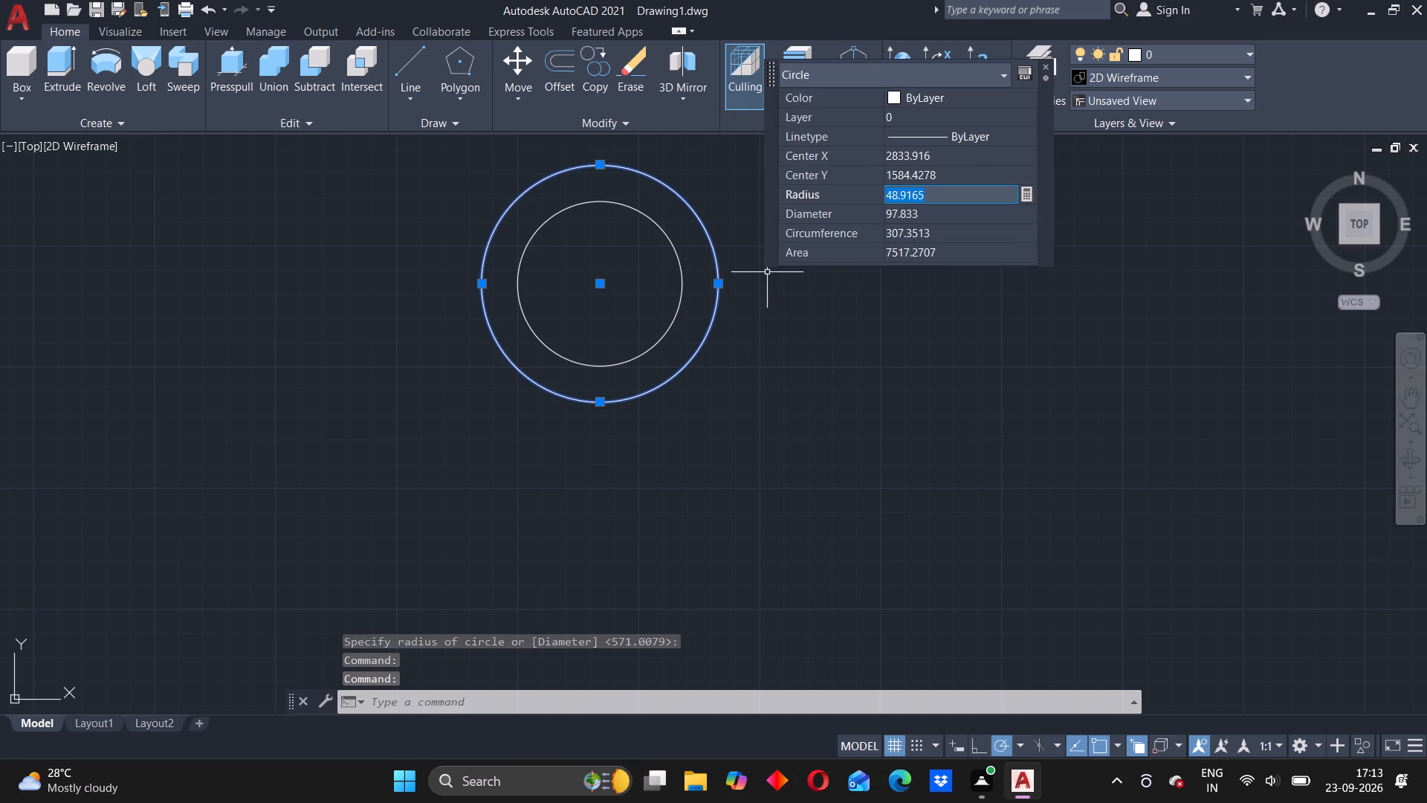
pyautogui.write('39')
pyautogui.press('Return')
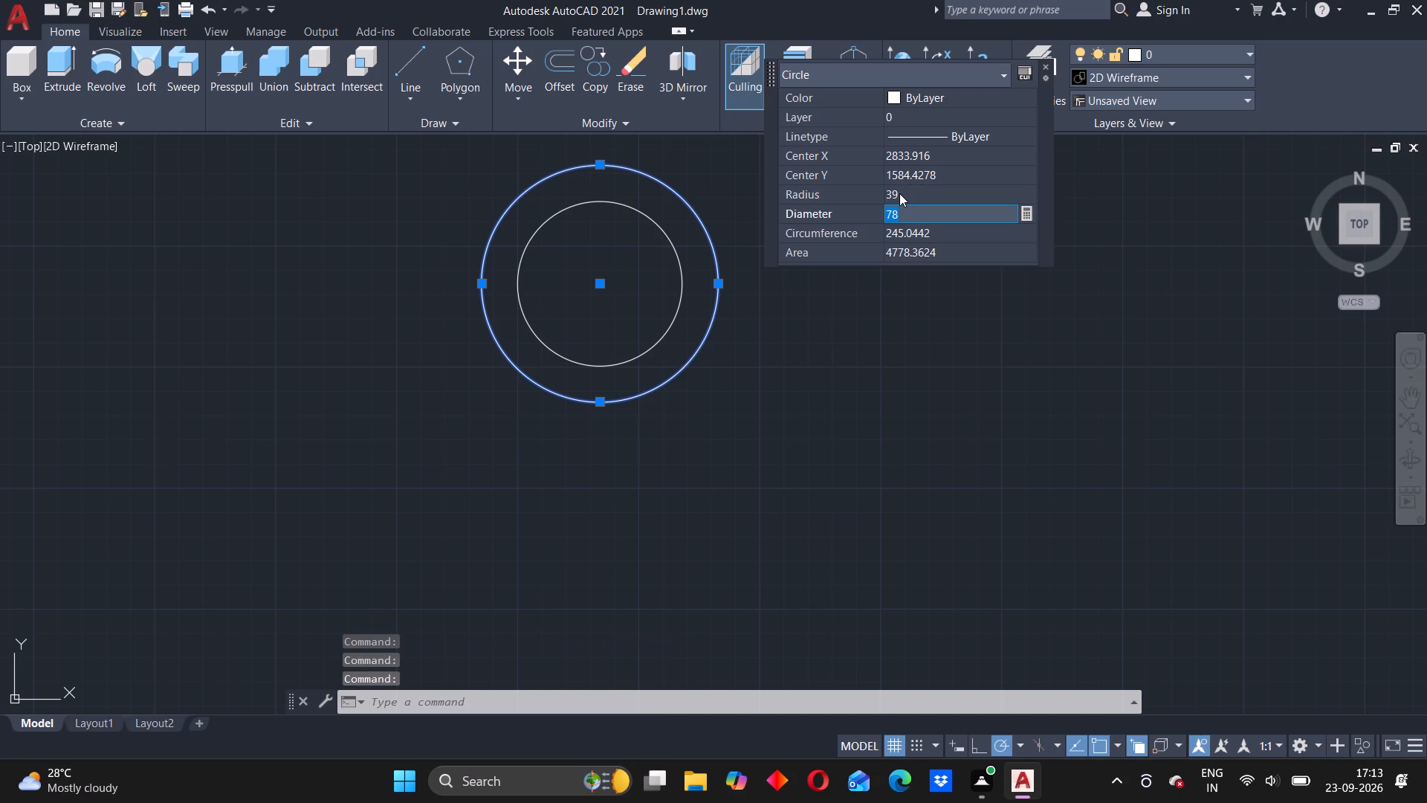
pyautogui.click(1045, 67)
pyautogui.scroll(-2, 601, 309)
pyautogui.scroll(1, 604, 300)
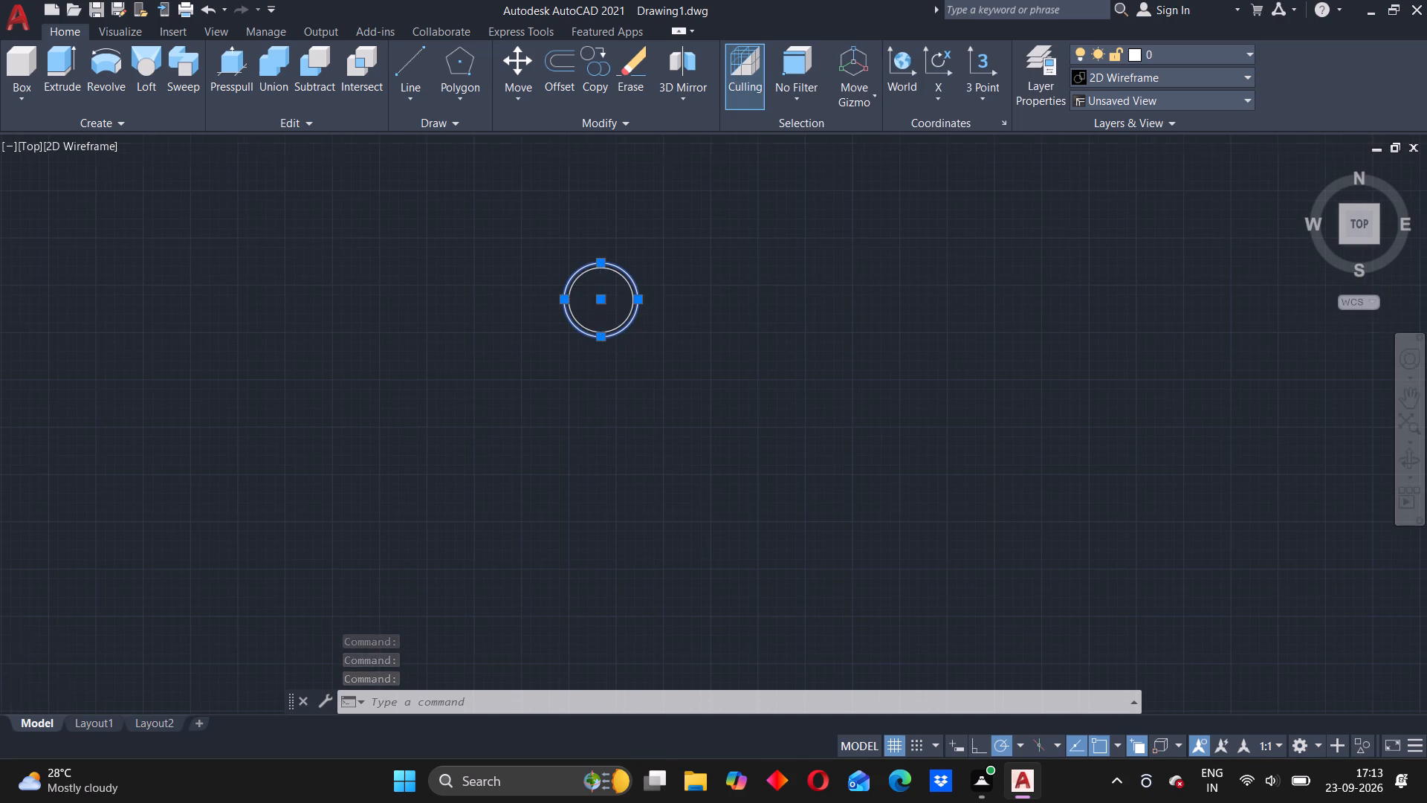
pyautogui.scroll(3, 604, 300)
pyautogui.press('Return')
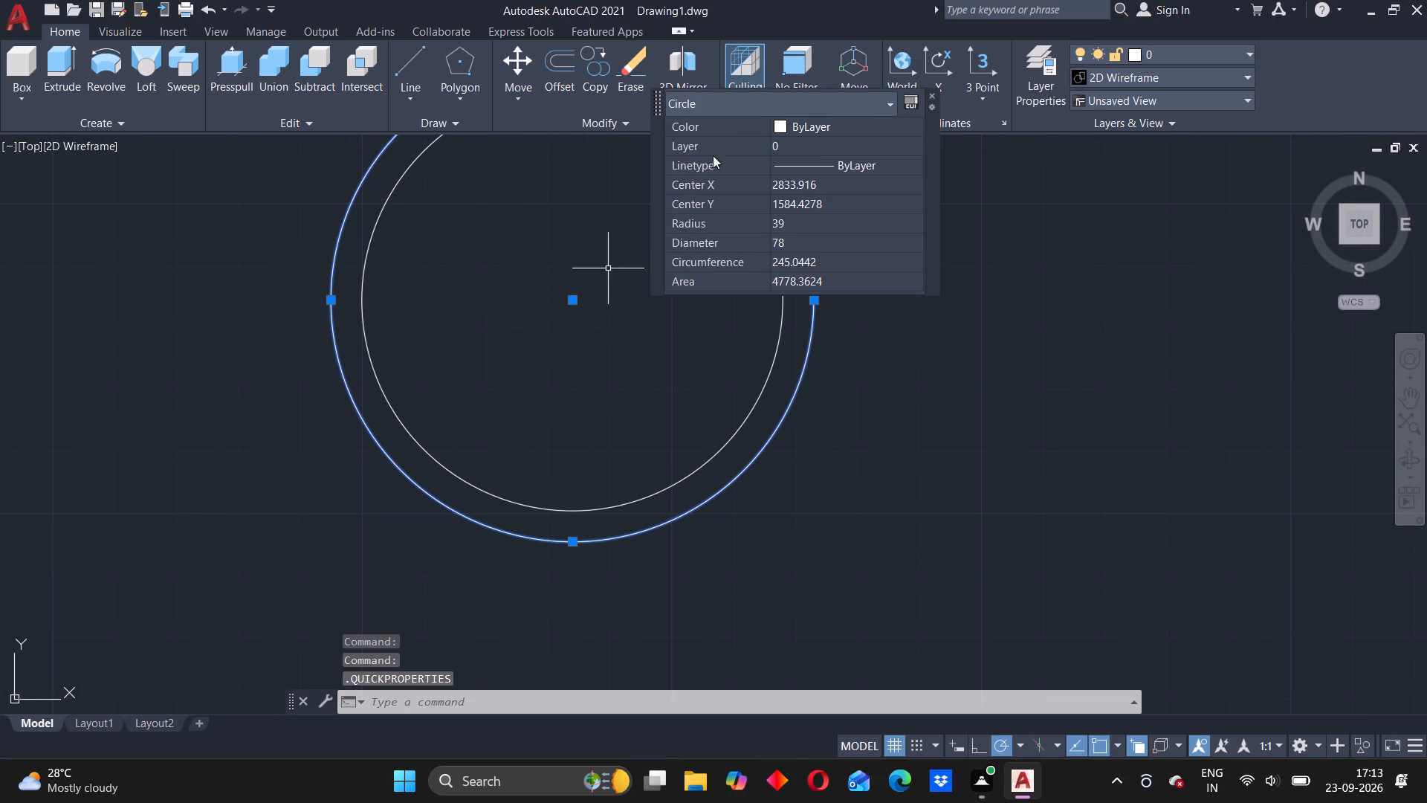
pyautogui.click(931, 93)
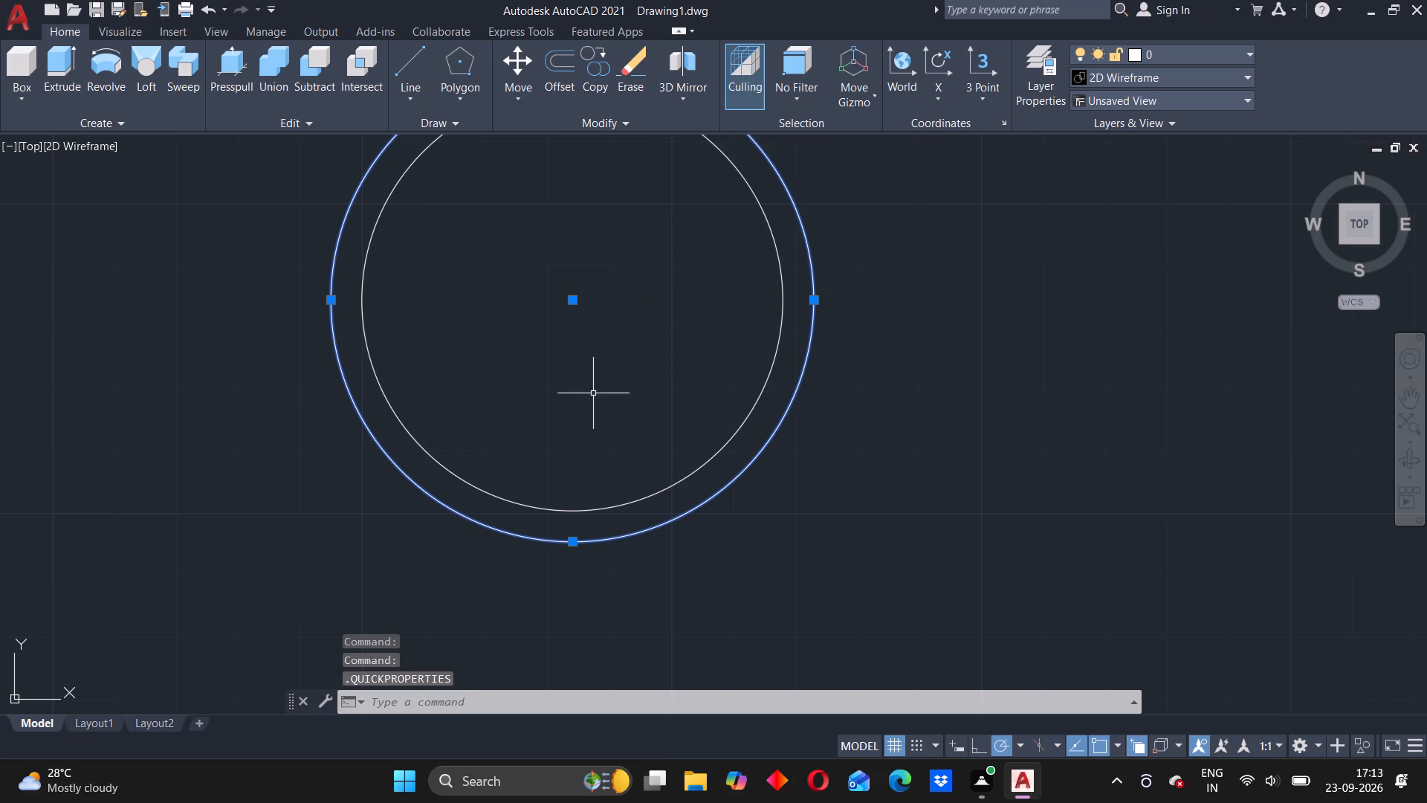
pyautogui.press('Escape')
# Draw a third circle with a radius of about 56 around the two existing circles, sharing their centre.
pyautogui.press('c')
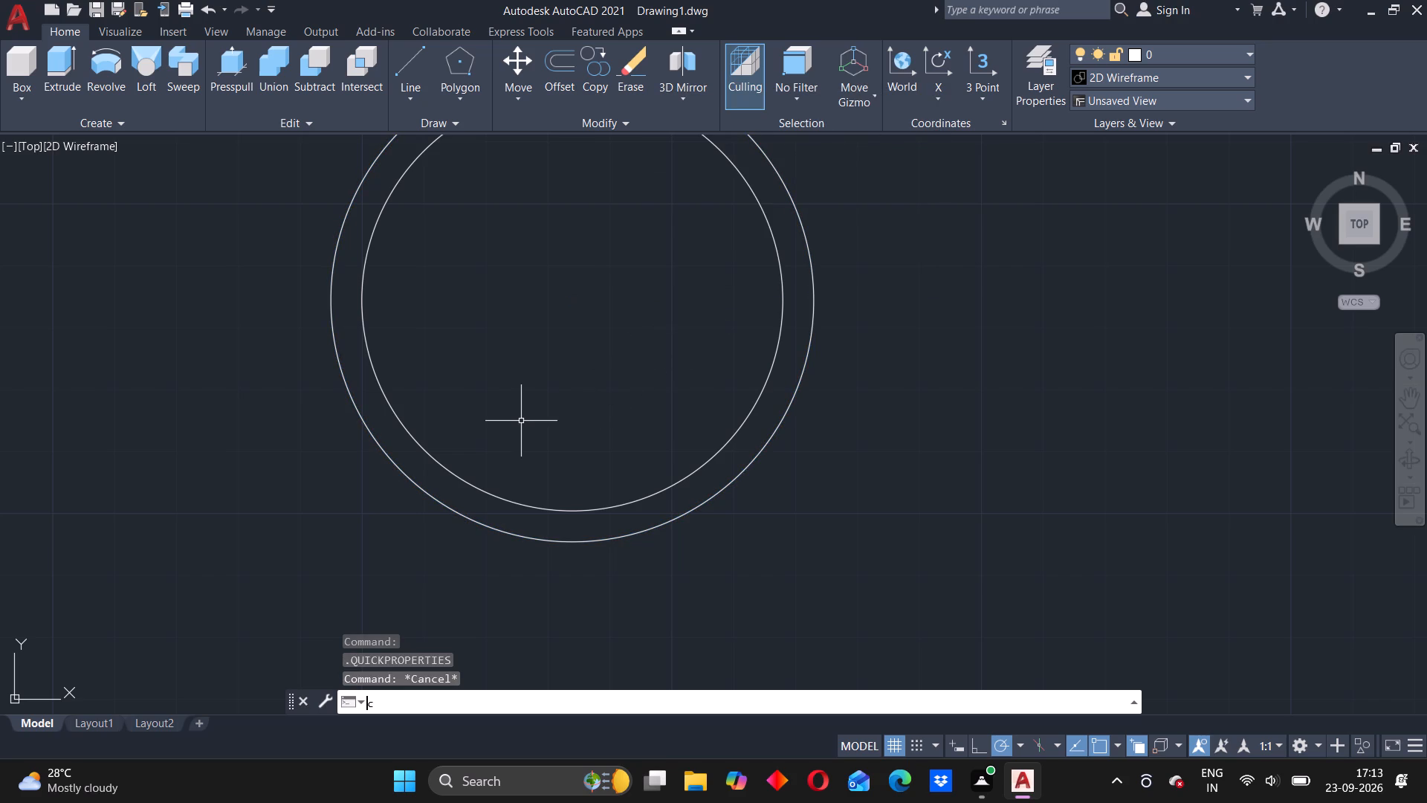
pyautogui.press('Return')
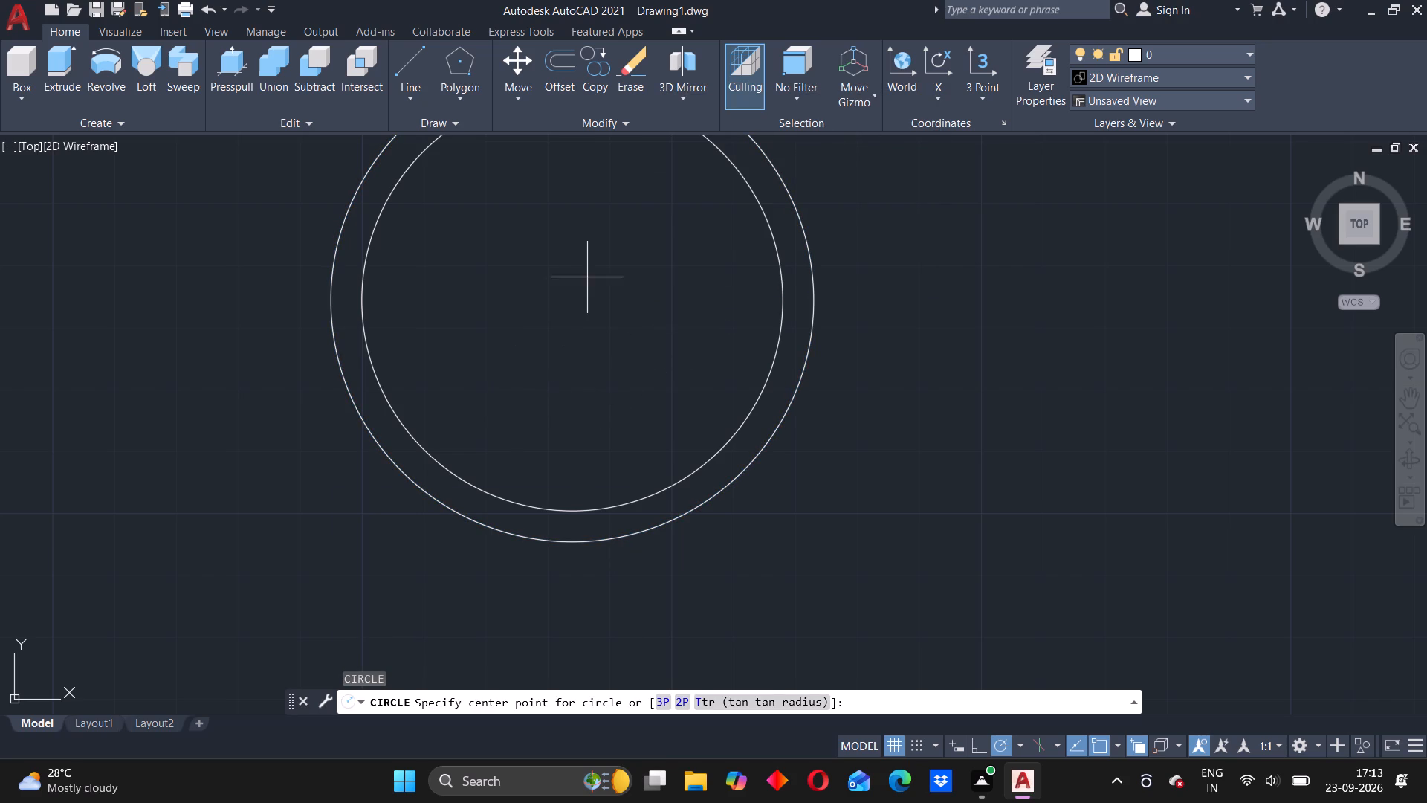
pyautogui.scroll(2, 549, 502)
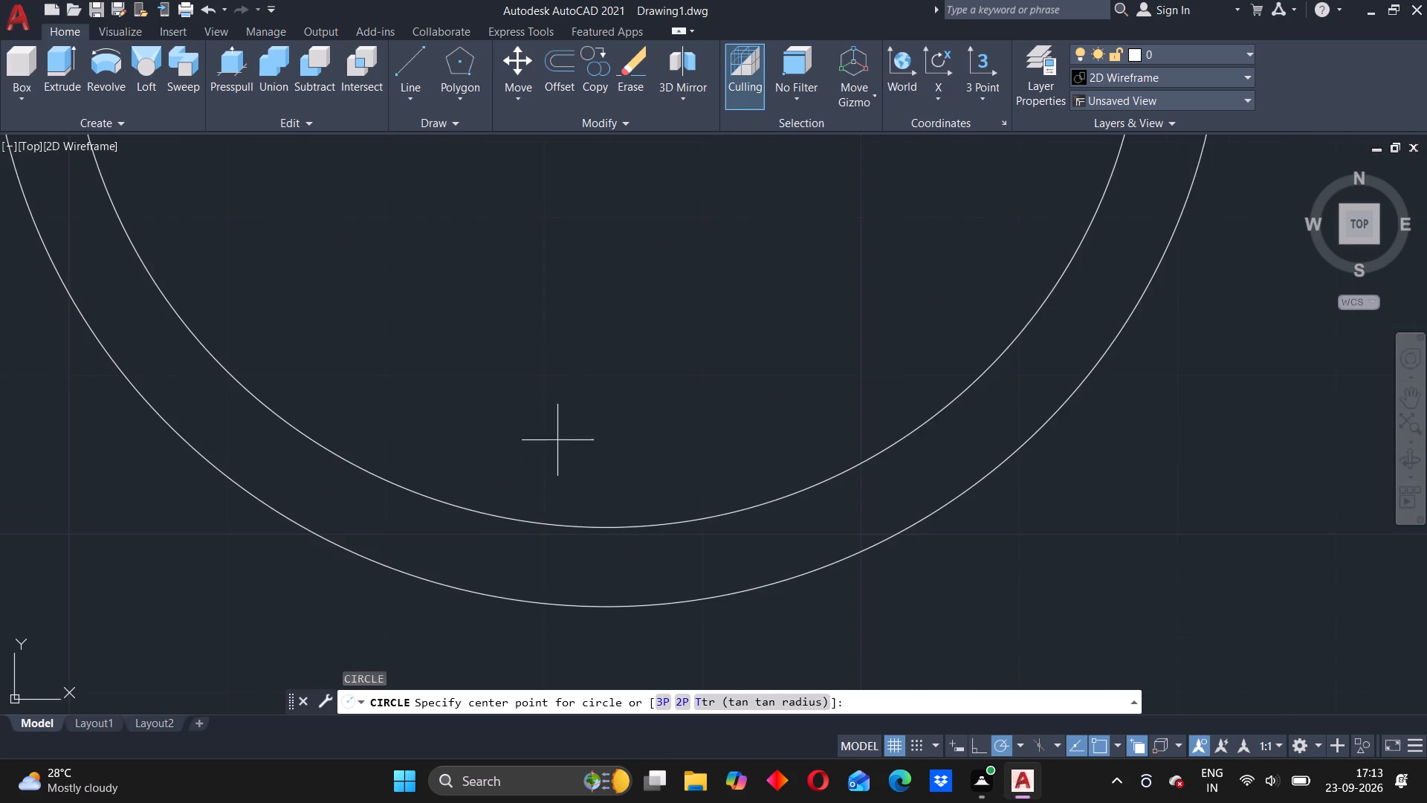
pyautogui.scroll(-5, 565, 396)
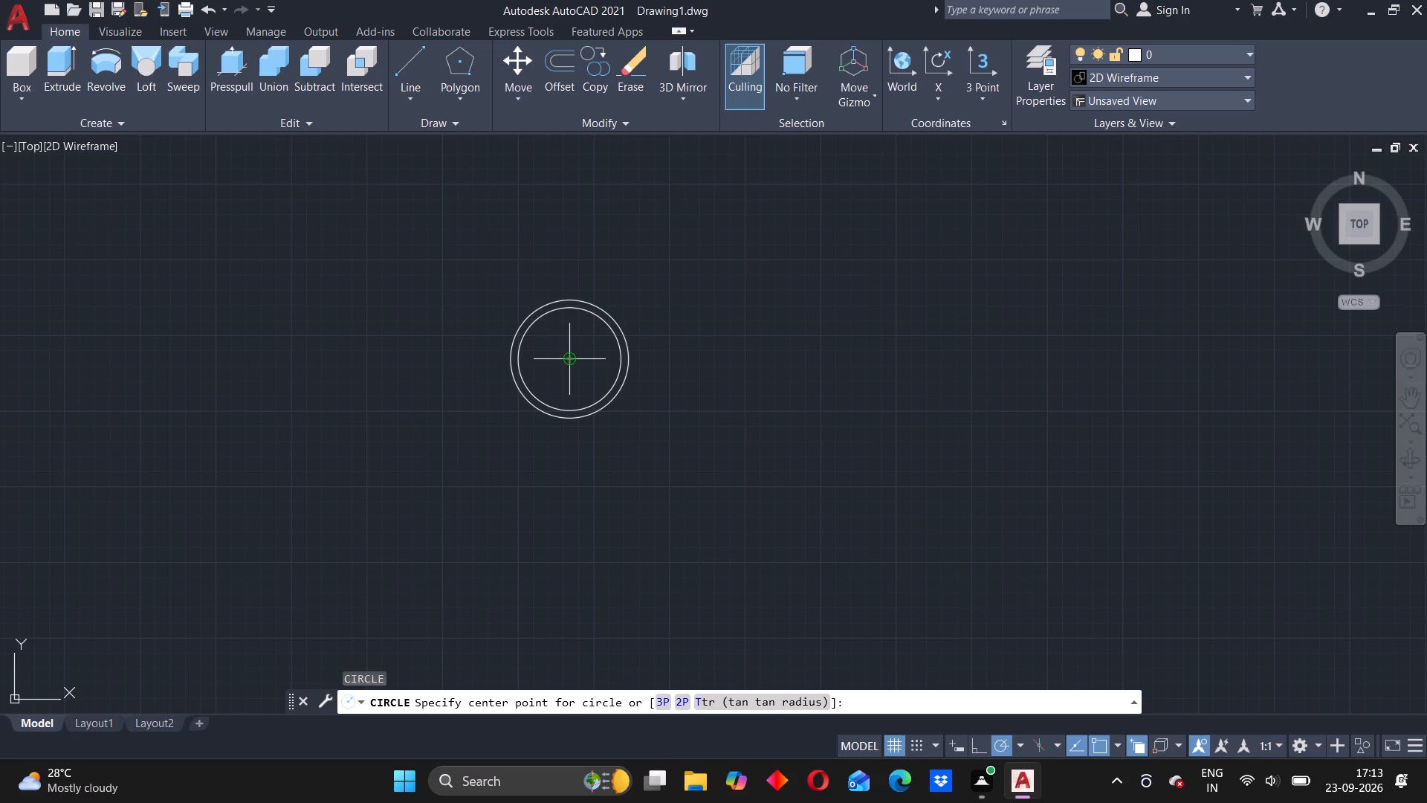
pyautogui.click(570, 361)
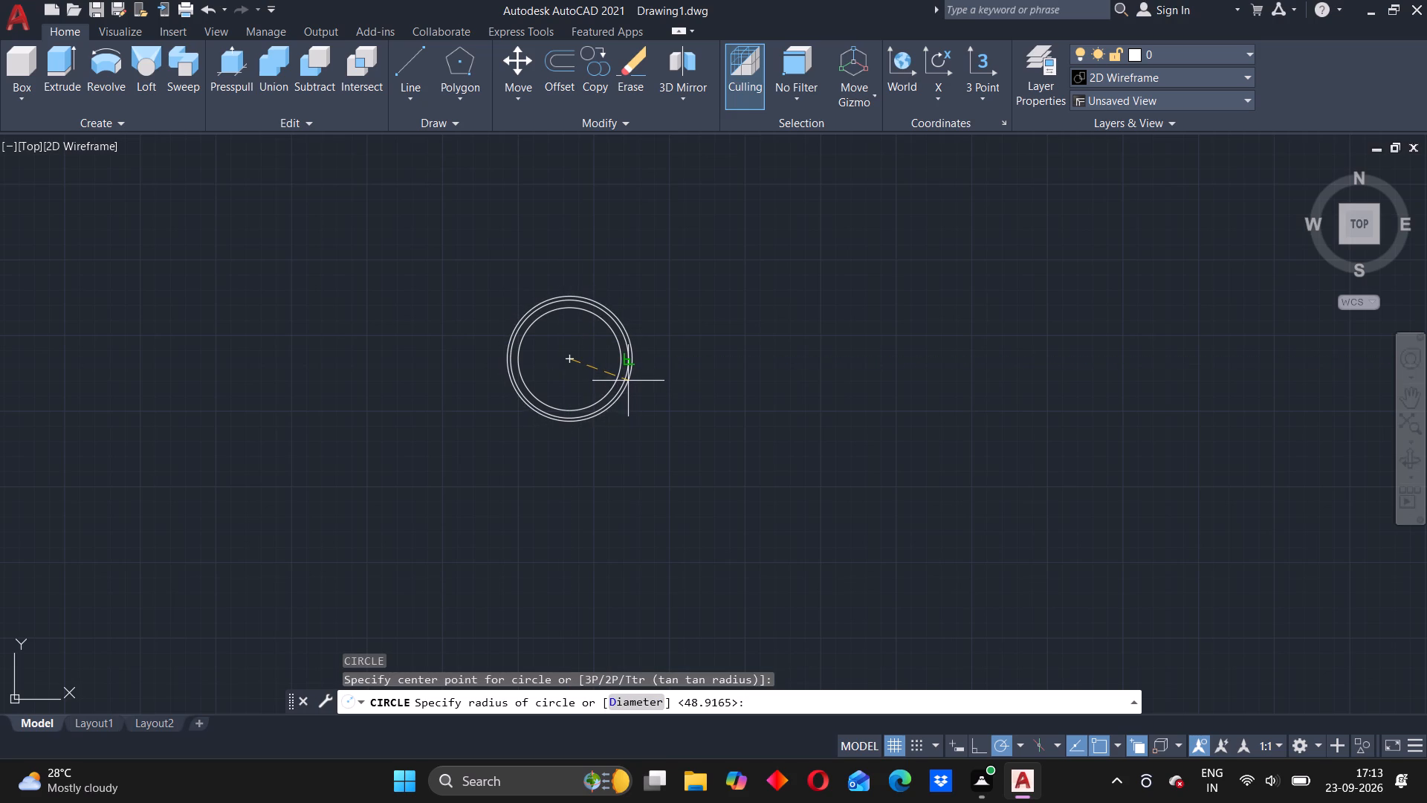
pyautogui.click(650, 385)
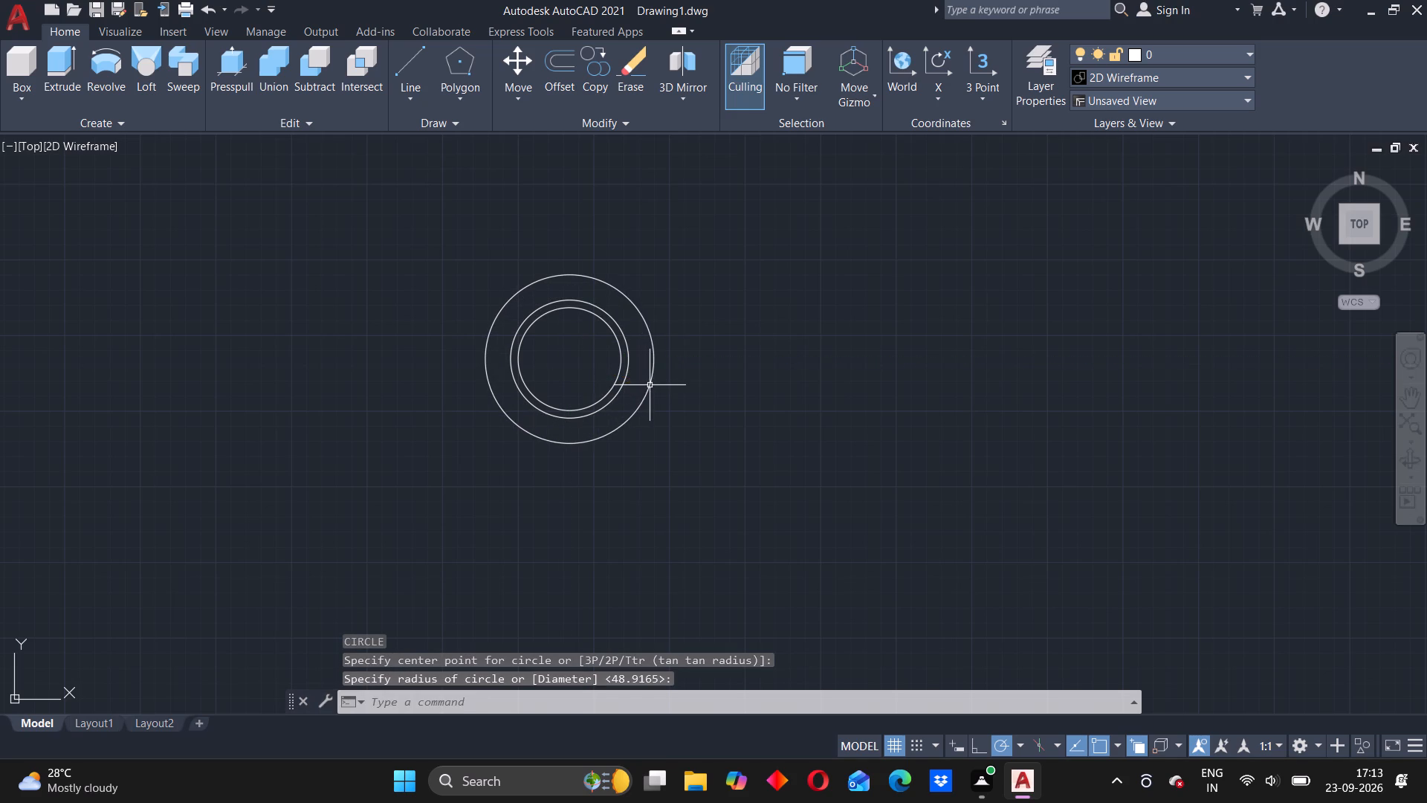
# Set the outermost circle's radius to 40.5 in its quick properties.
pyautogui.doubleClick(651, 338)
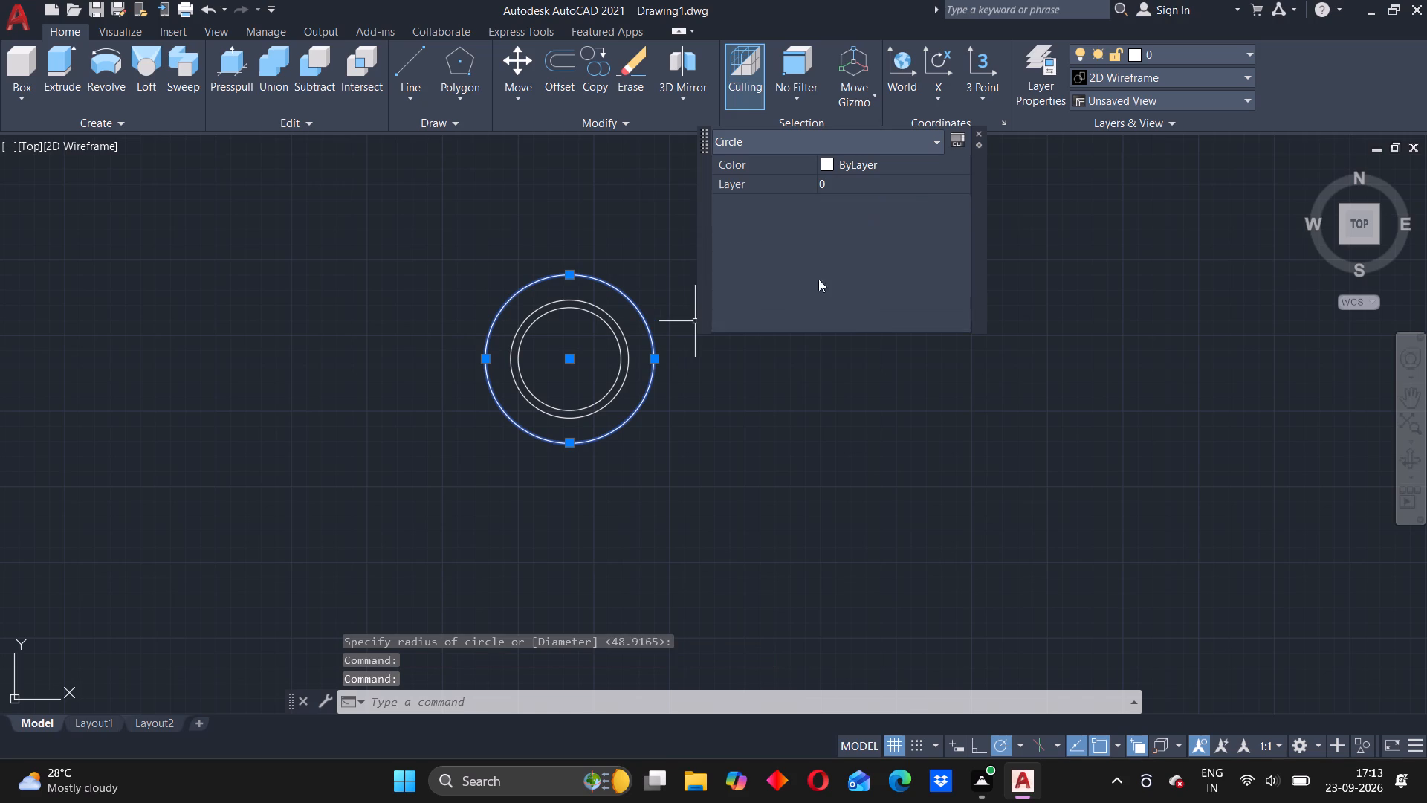
pyautogui.click(852, 262)
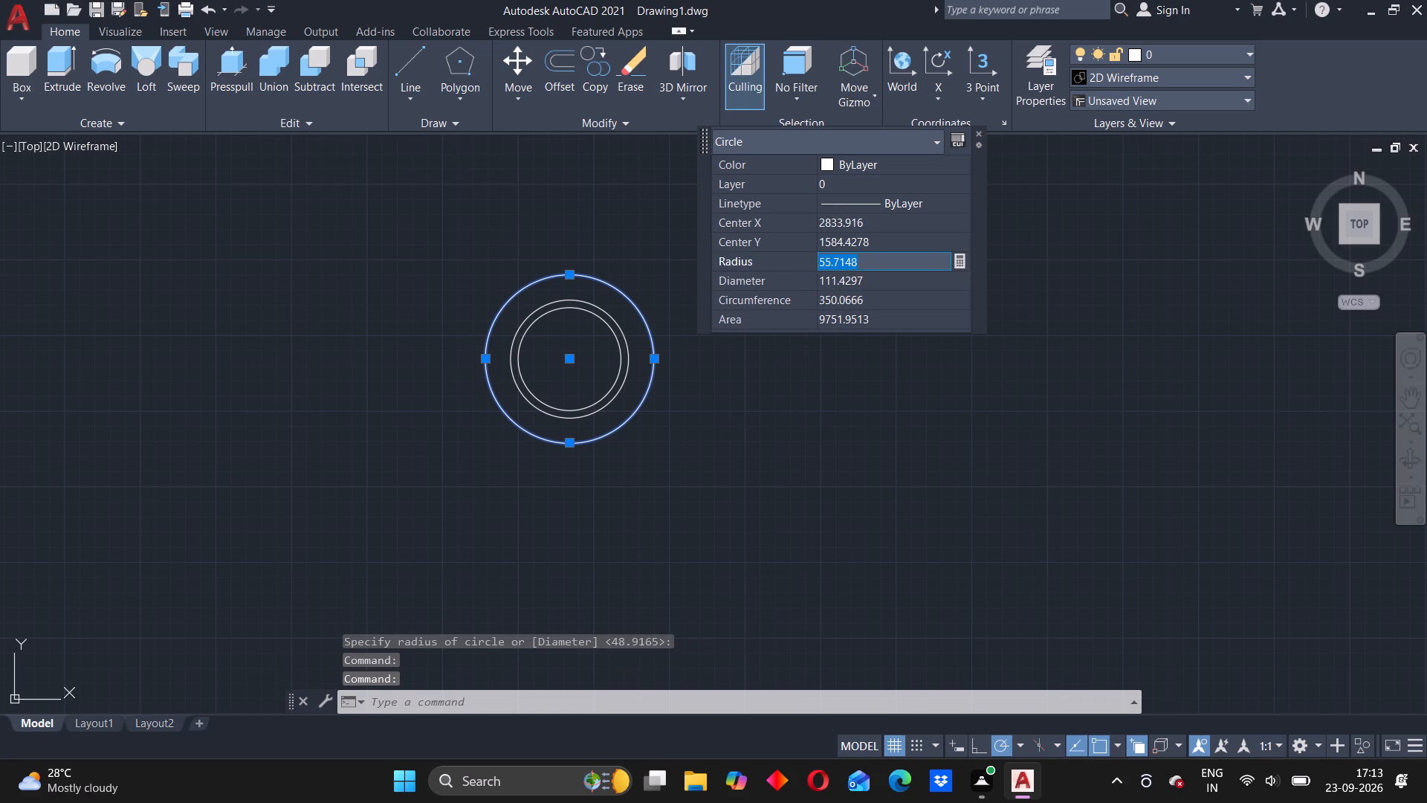
pyautogui.write('4.5')
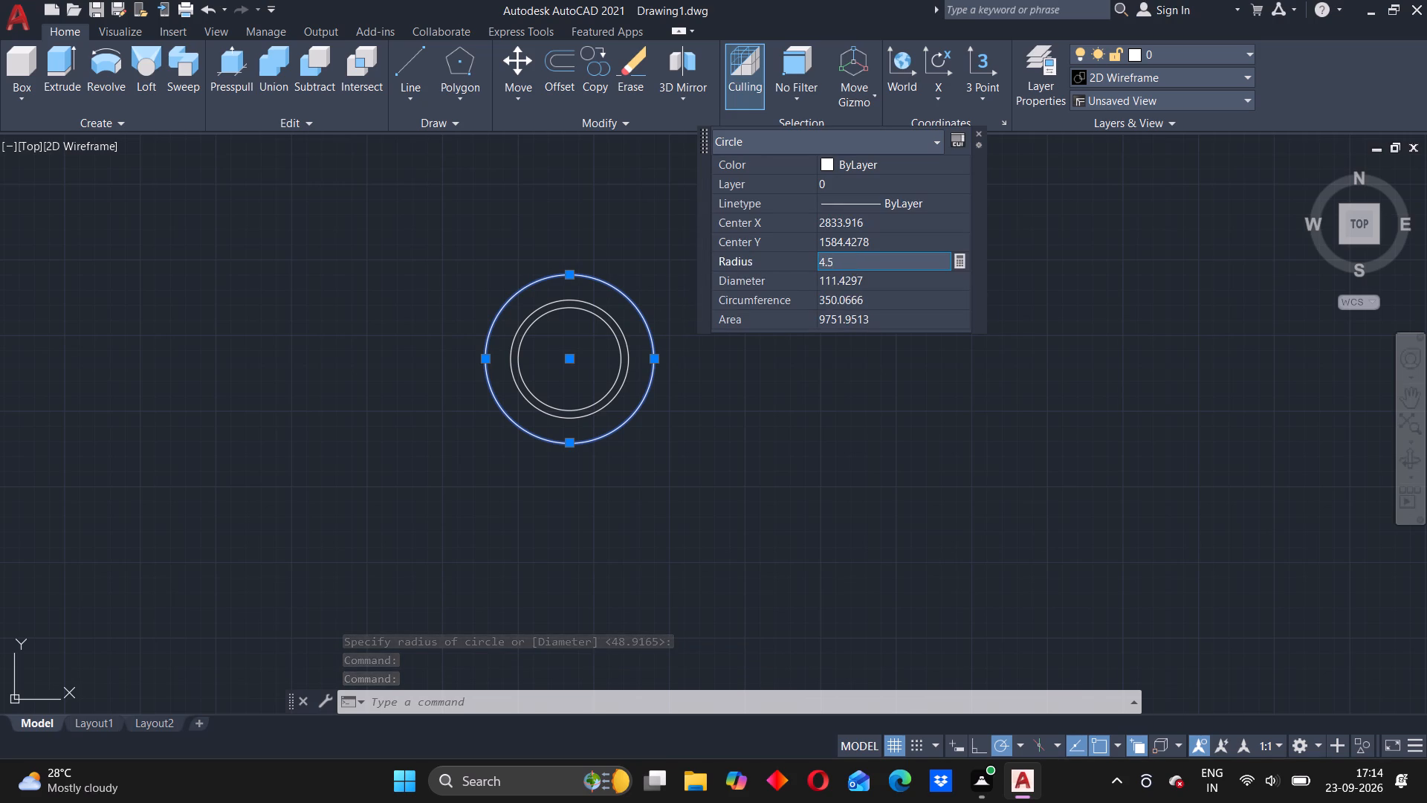
pyautogui.press('BackSpace')
pyautogui.press('BackSpace')
pyautogui.write('0.5')
pyautogui.press('Return')
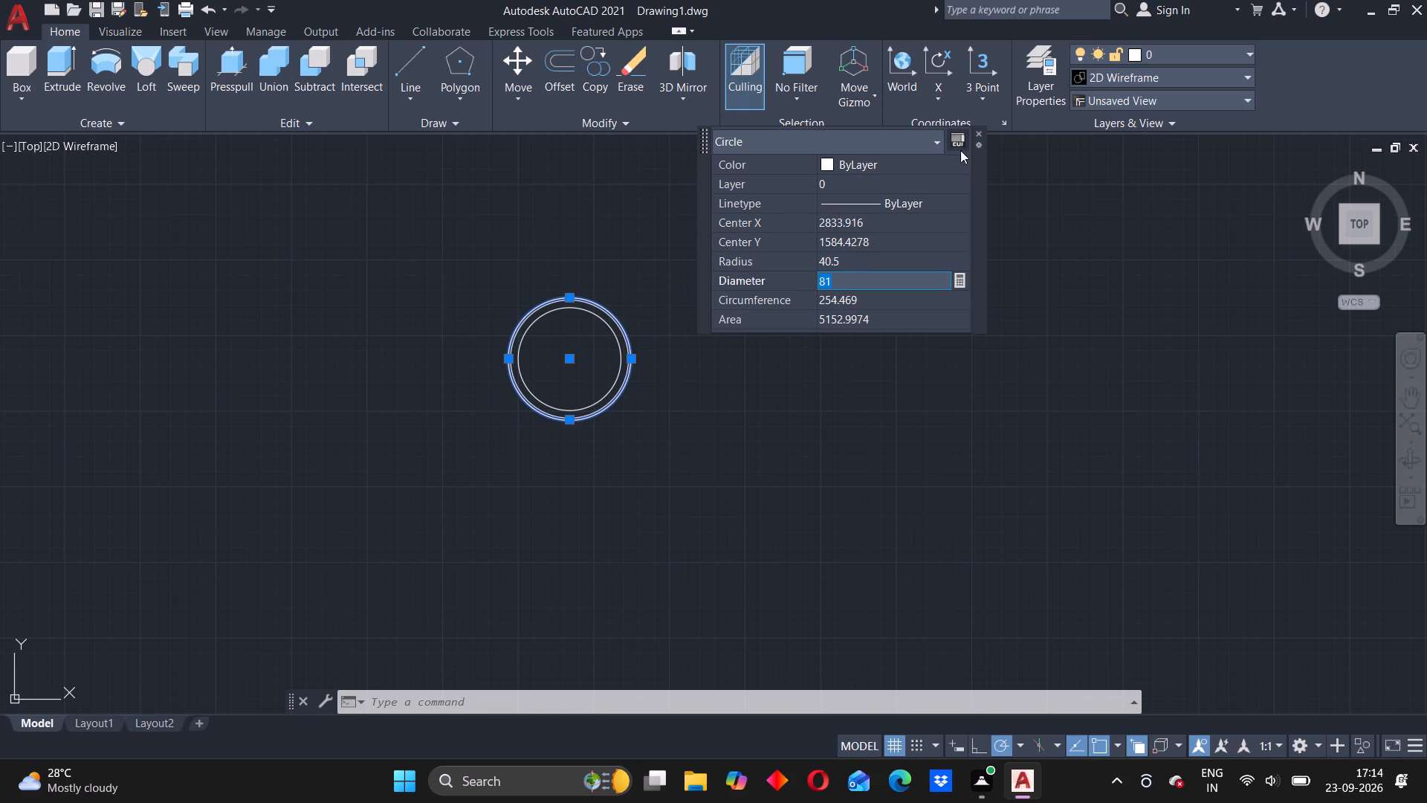
pyautogui.click(977, 131)
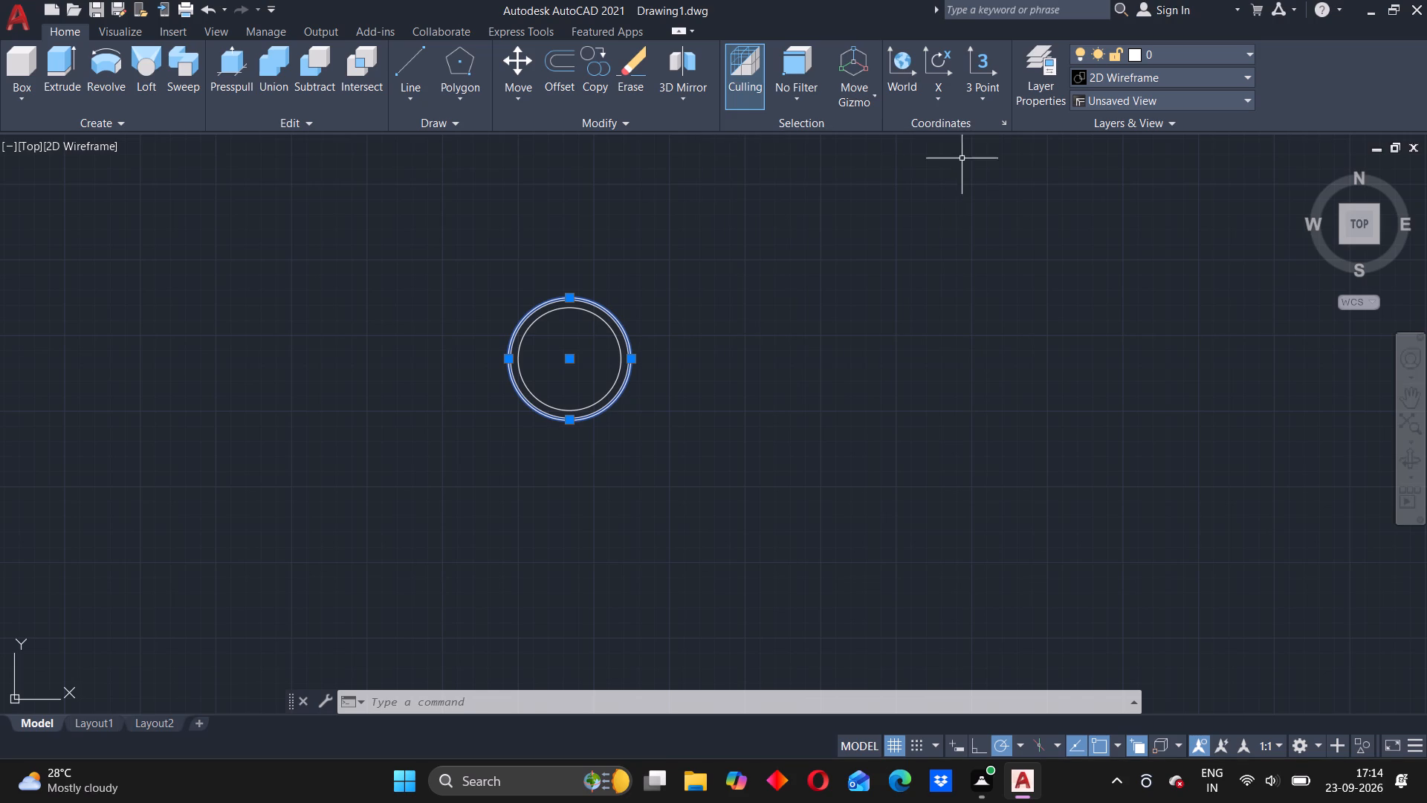
# Change the colour of the 40.5-radius outer circle to Red and clear the selection.
pyautogui.scroll(-1, 609, 334)
pyautogui.scroll(3, 601, 332)
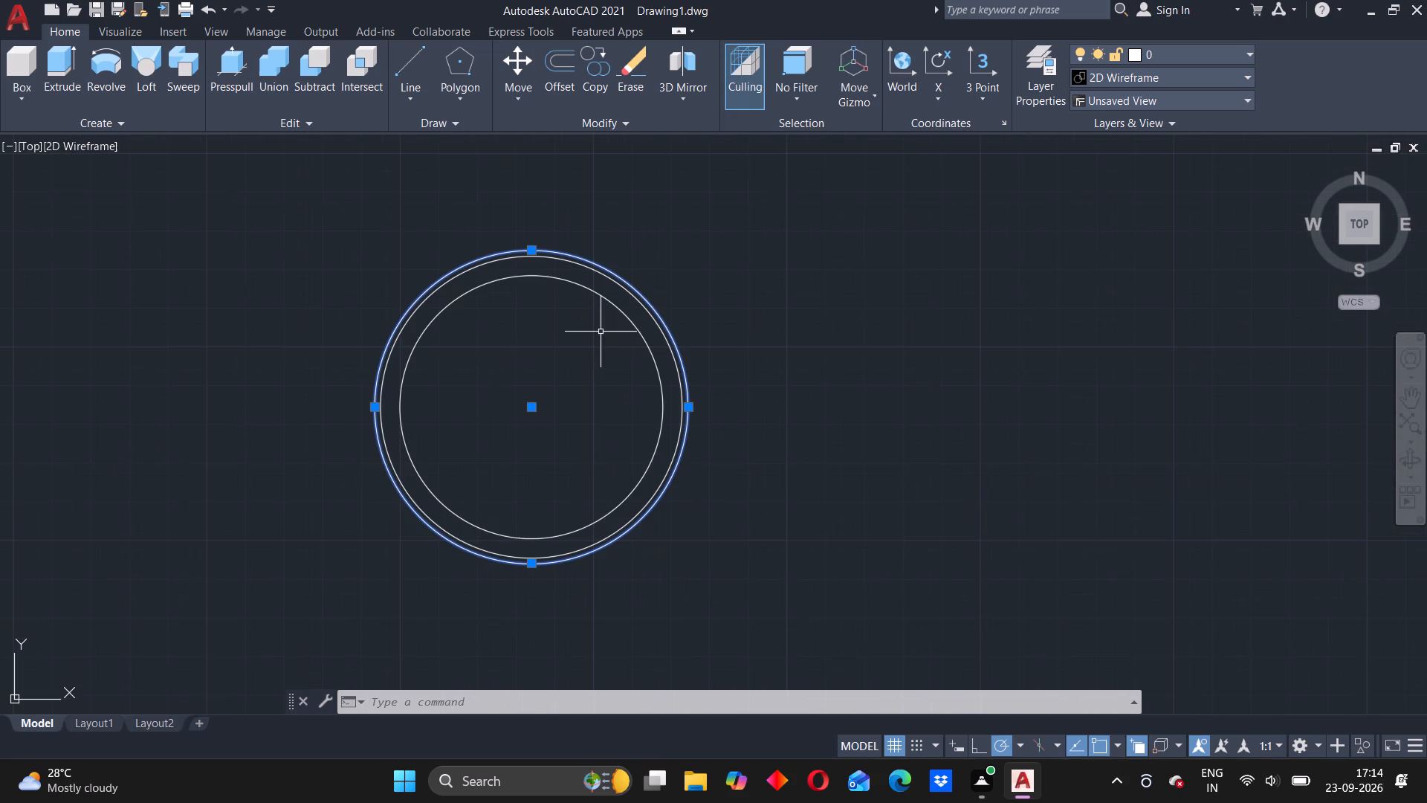
pyautogui.scroll(2, 588, 312)
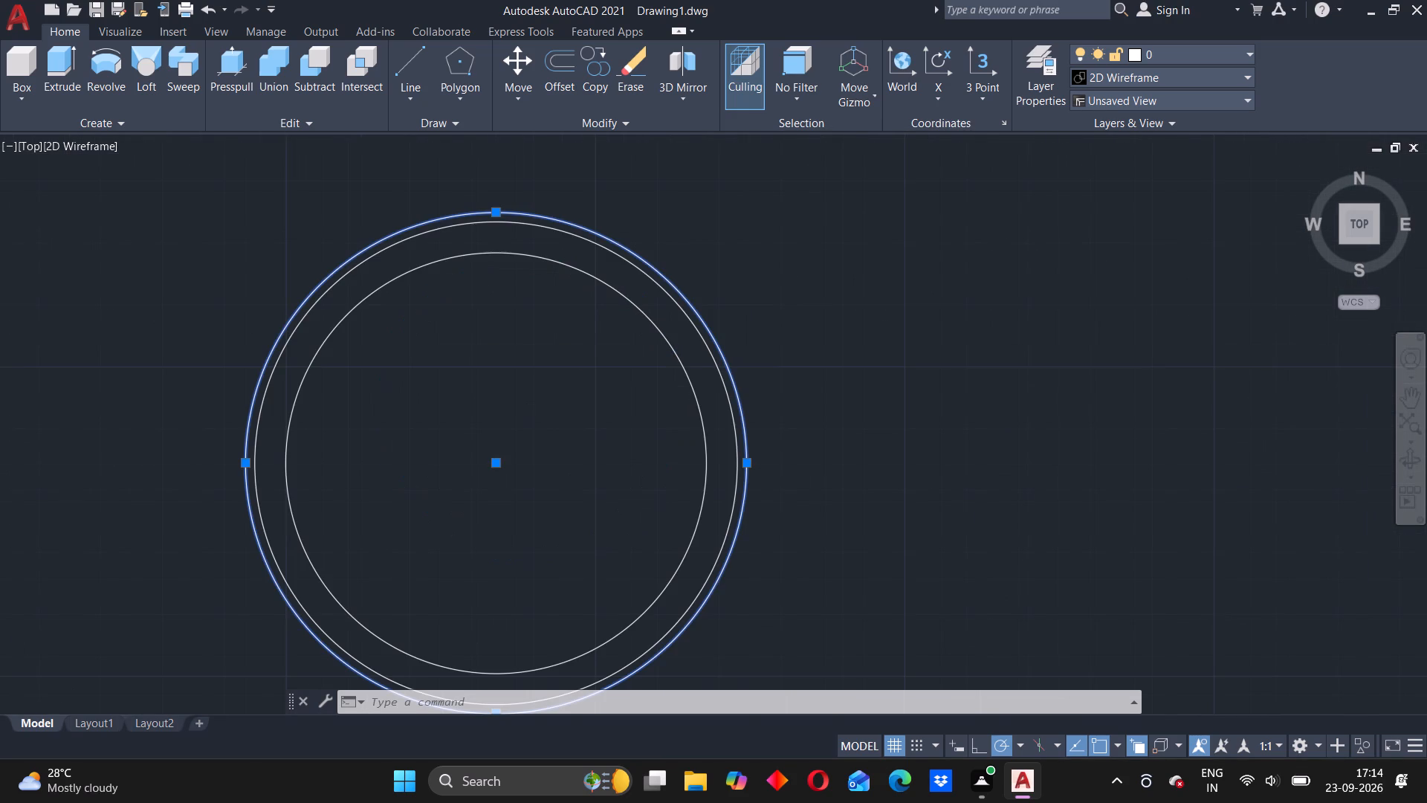
pyautogui.scroll(-1, 575, 317)
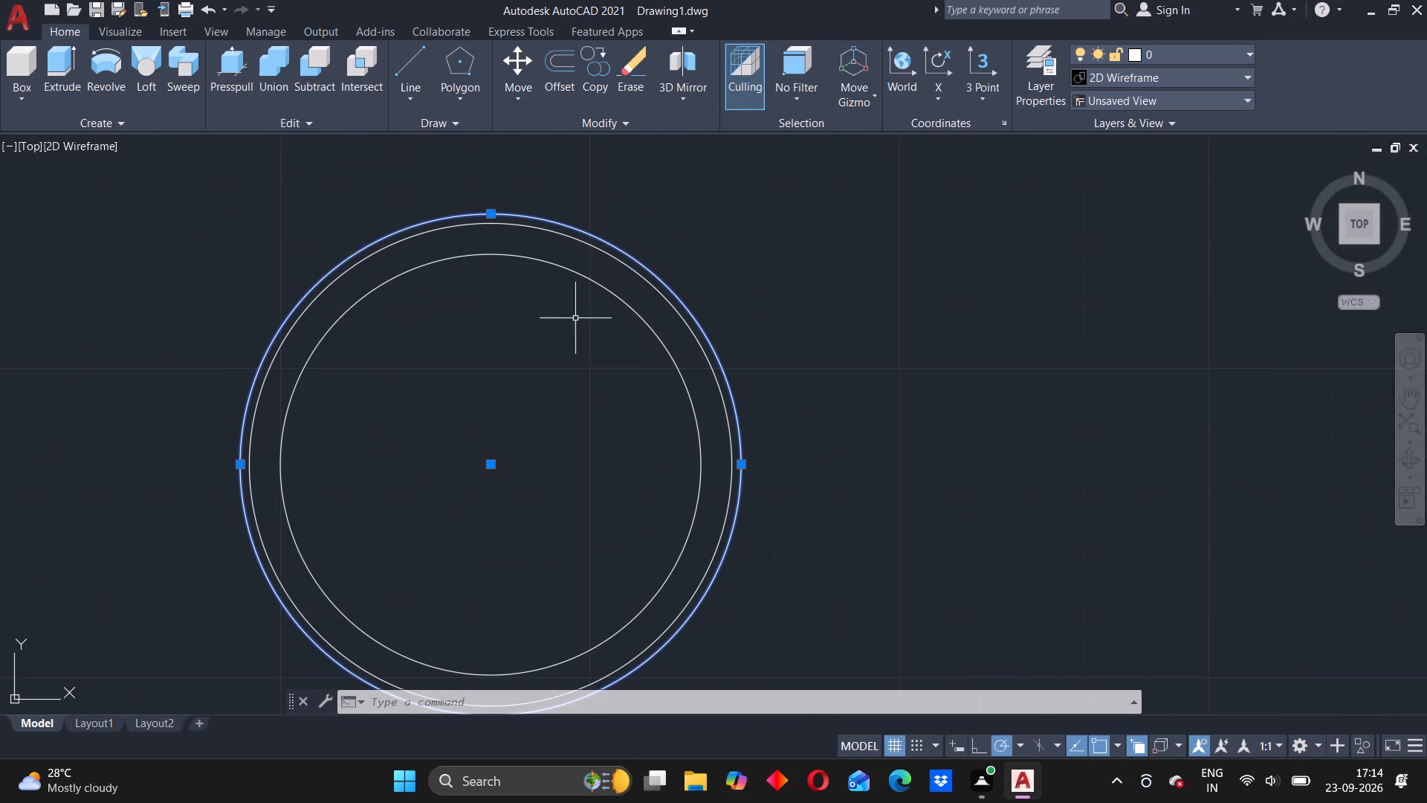
pyautogui.doubleClick(670, 288)
pyautogui.click(887, 114)
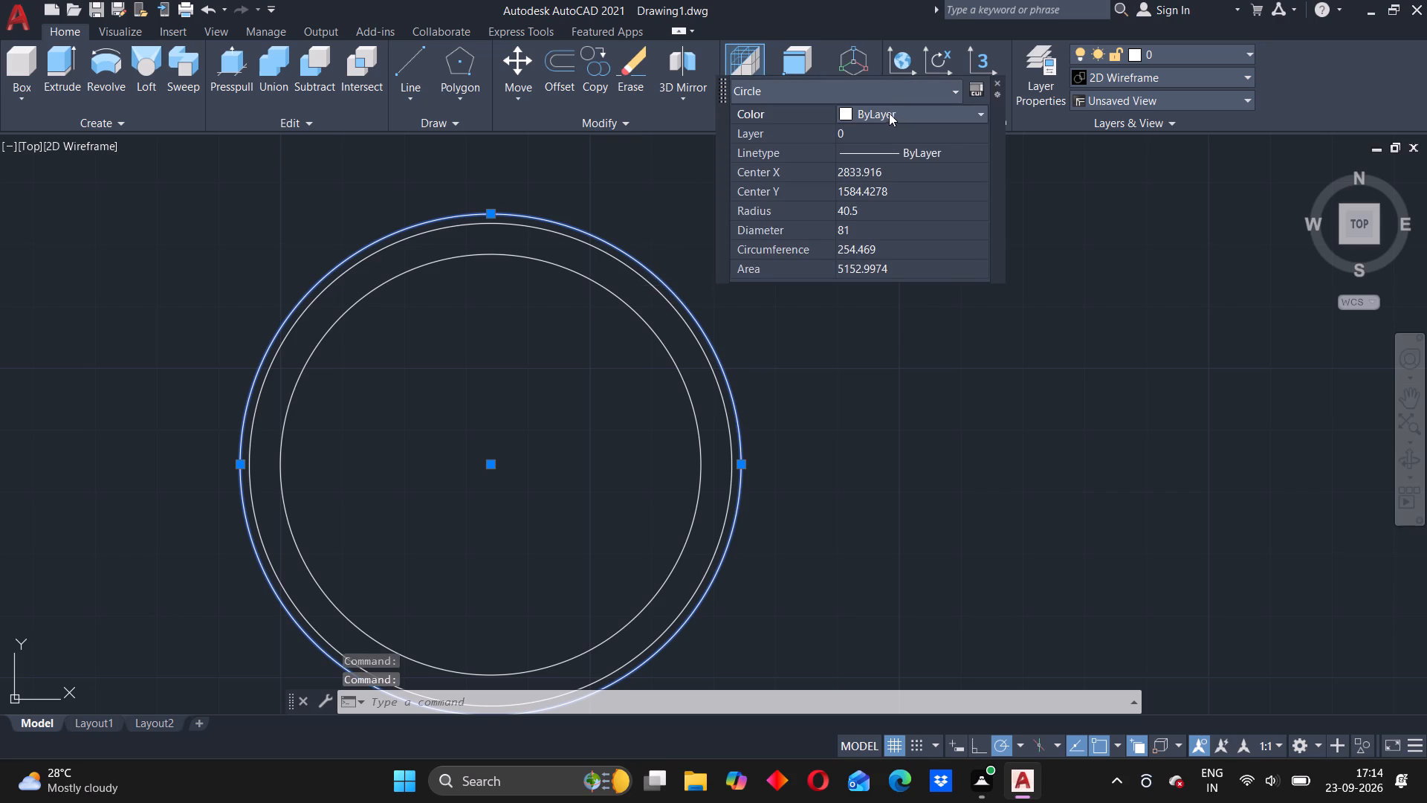
pyautogui.click(957, 110)
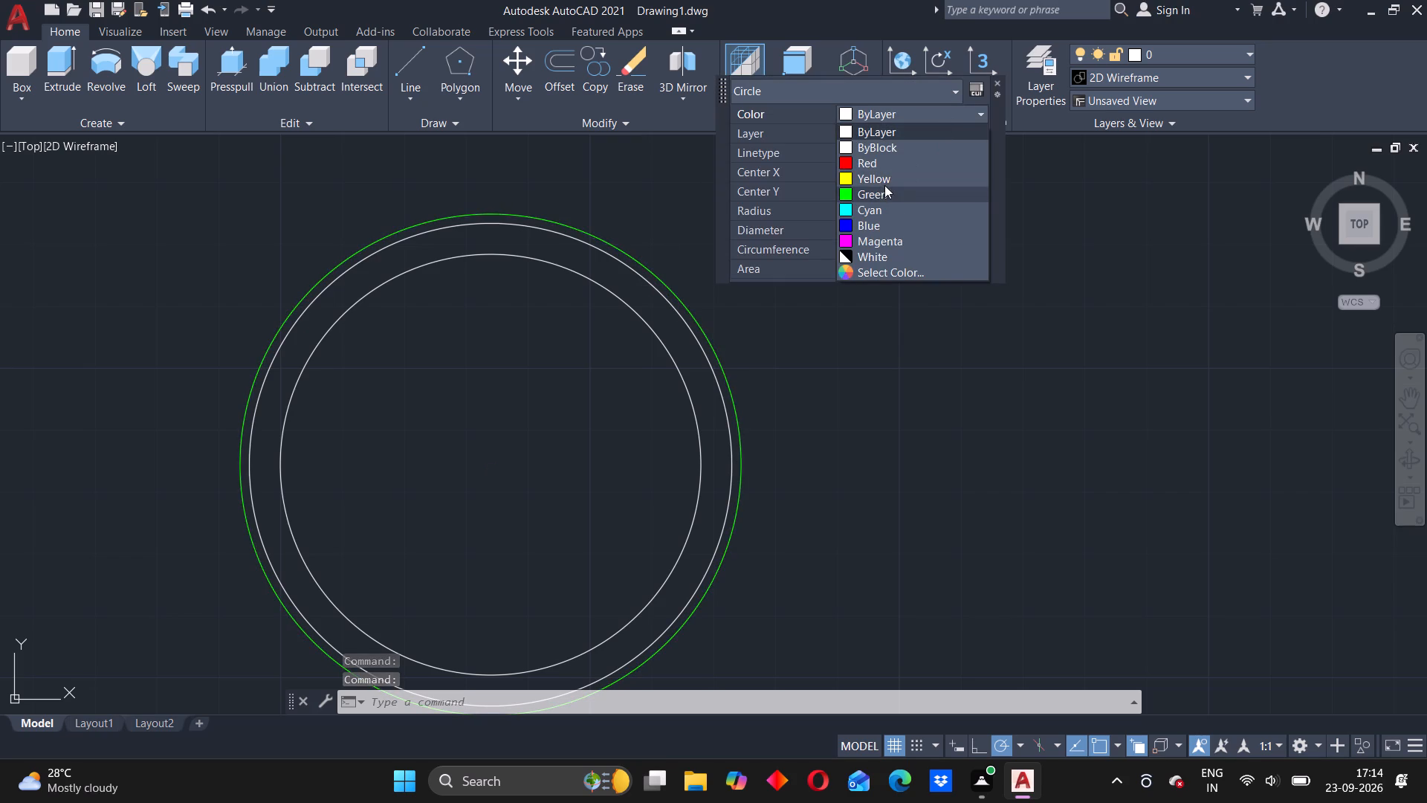
pyautogui.scroll(-2, 880, 143)
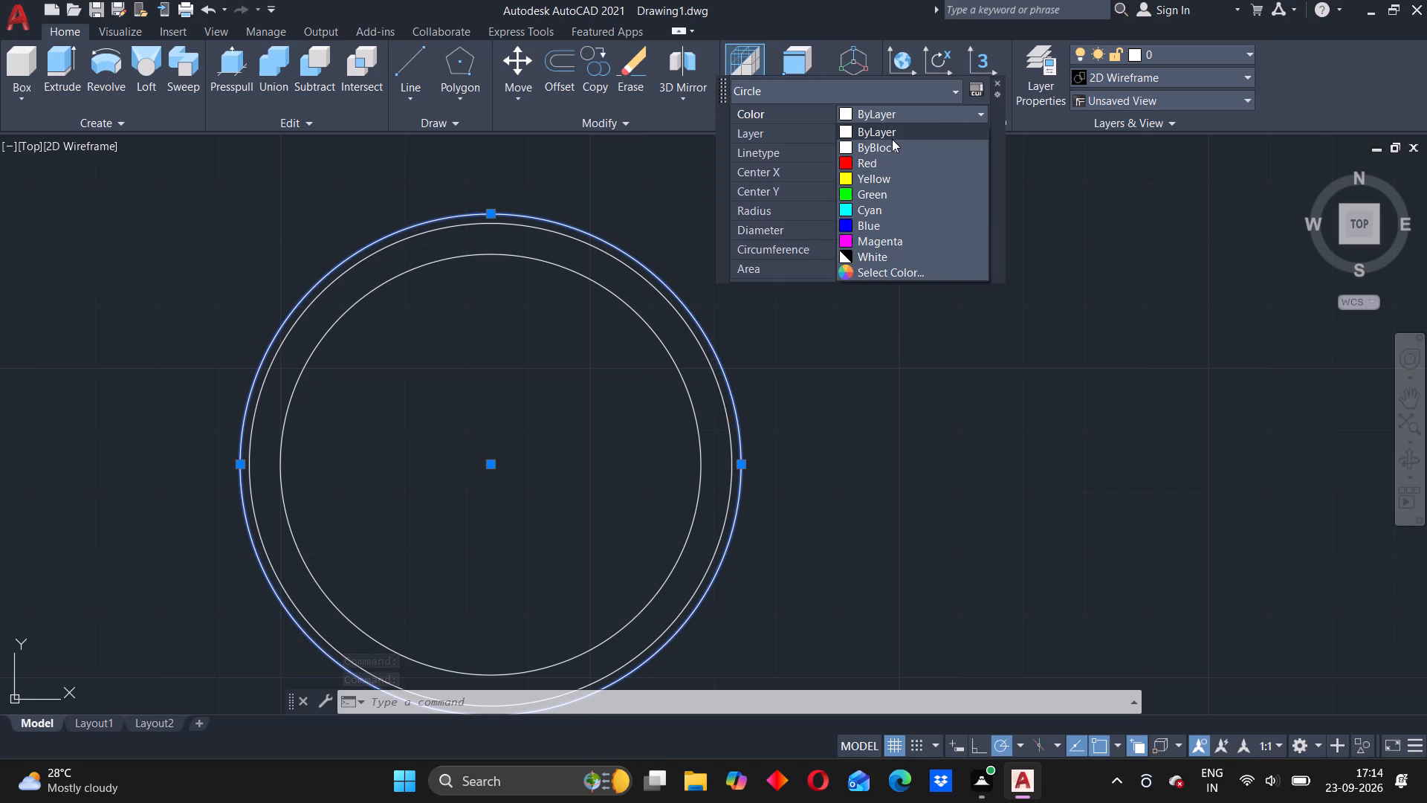
pyautogui.click(861, 167)
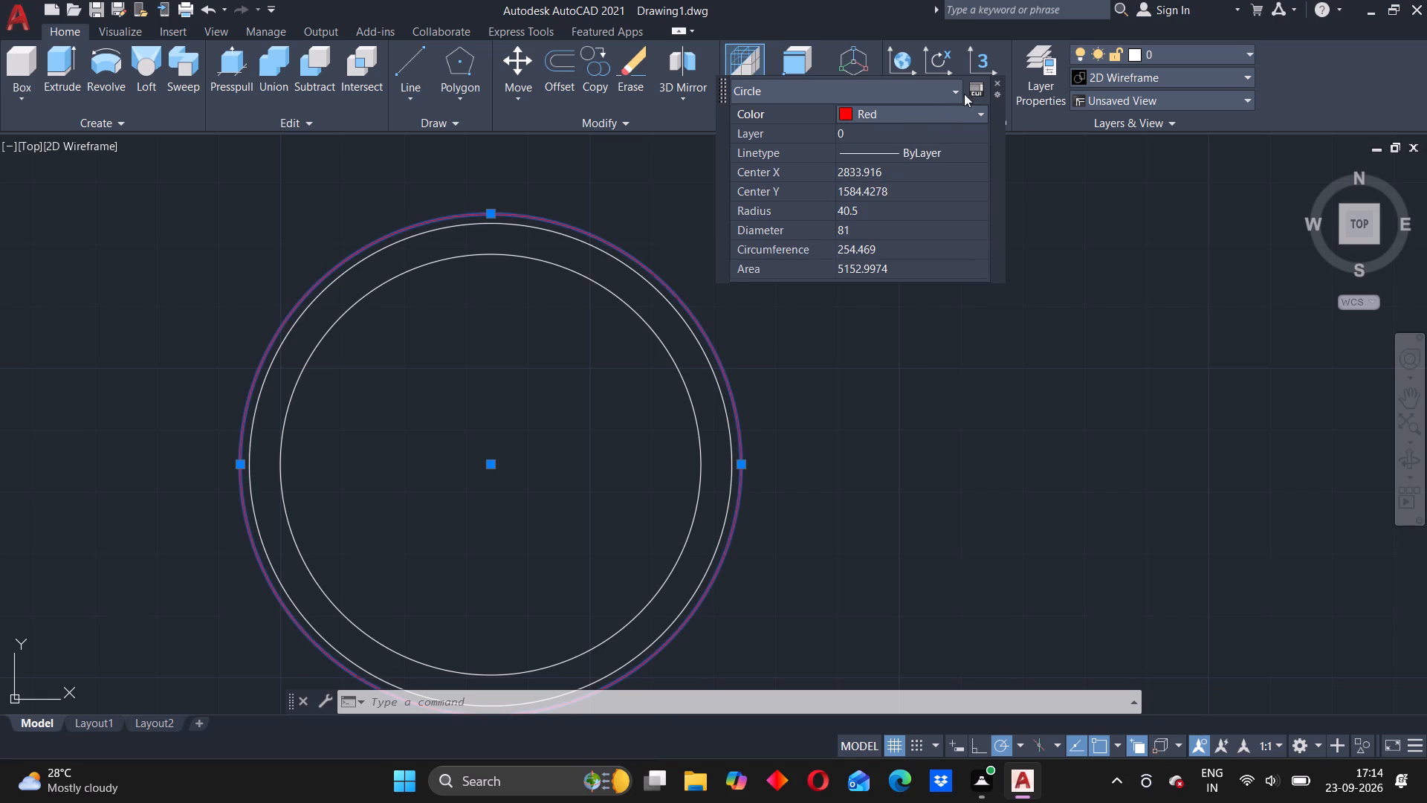
pyautogui.click(1000, 83)
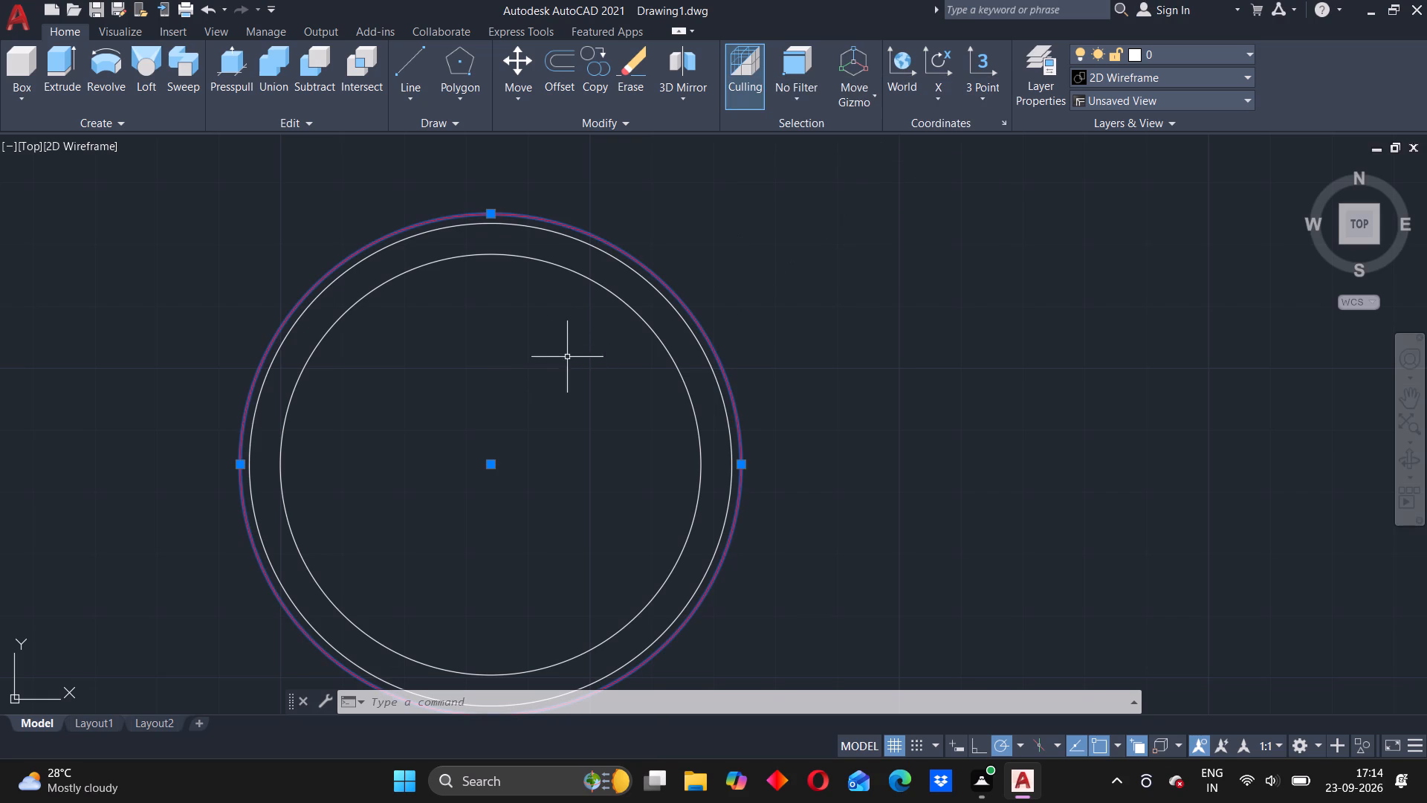
pyautogui.press('Escape')
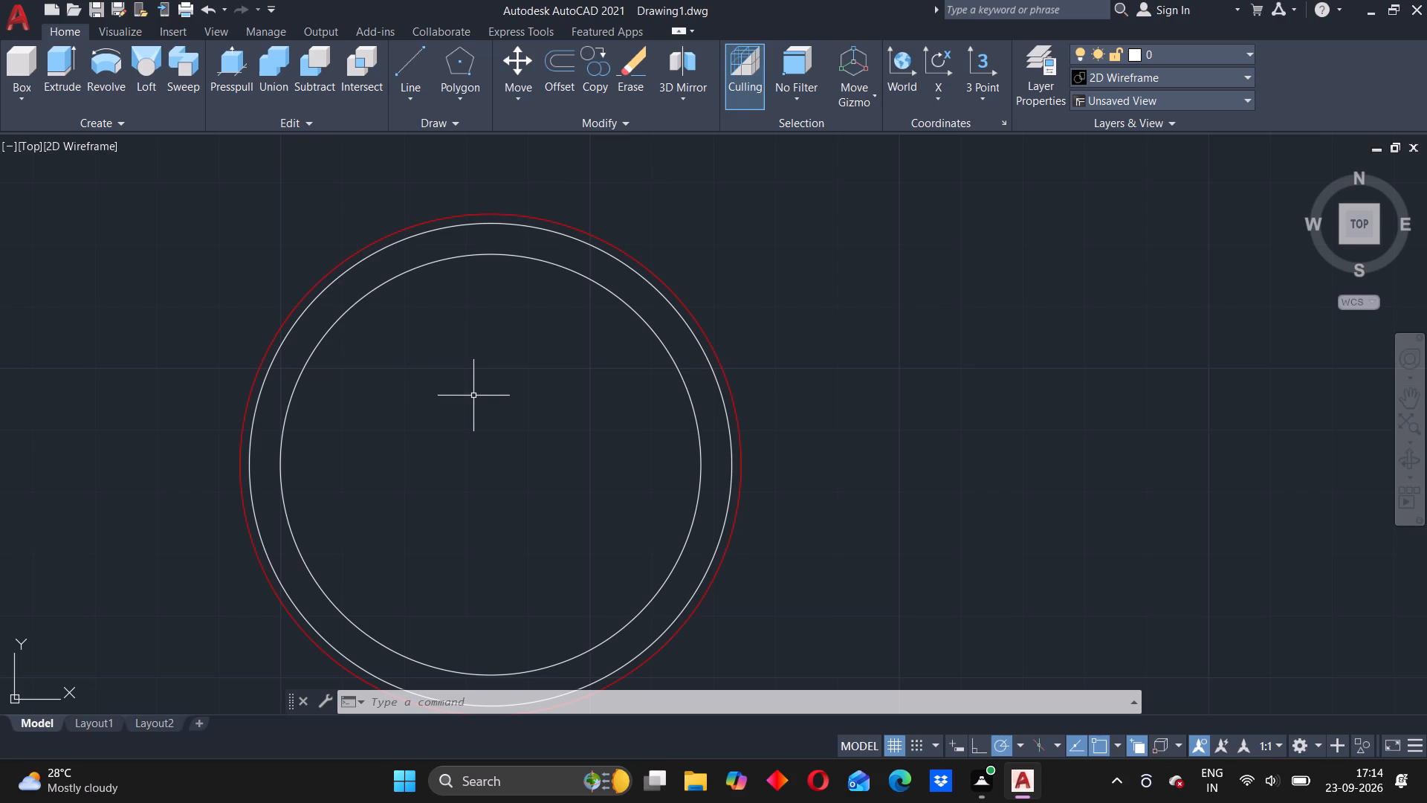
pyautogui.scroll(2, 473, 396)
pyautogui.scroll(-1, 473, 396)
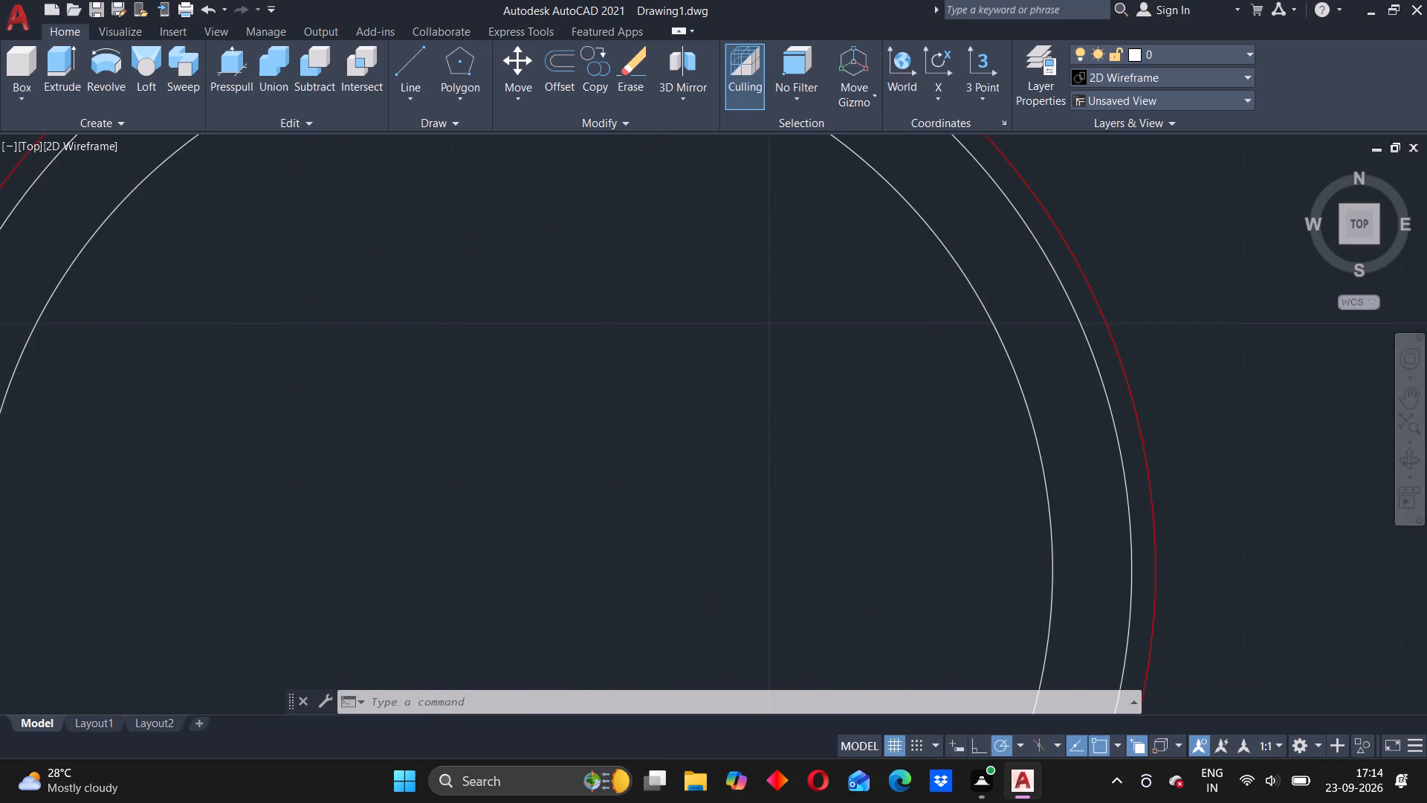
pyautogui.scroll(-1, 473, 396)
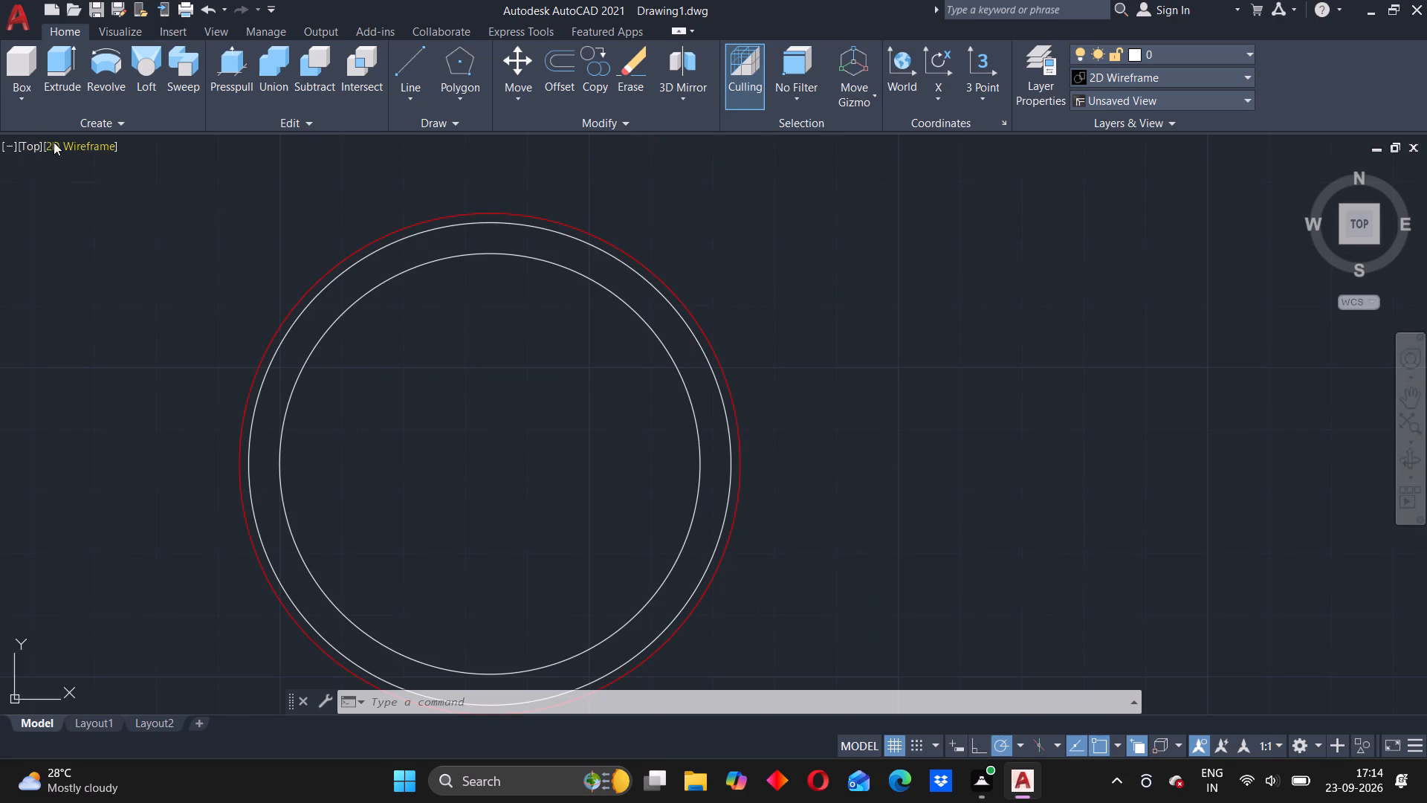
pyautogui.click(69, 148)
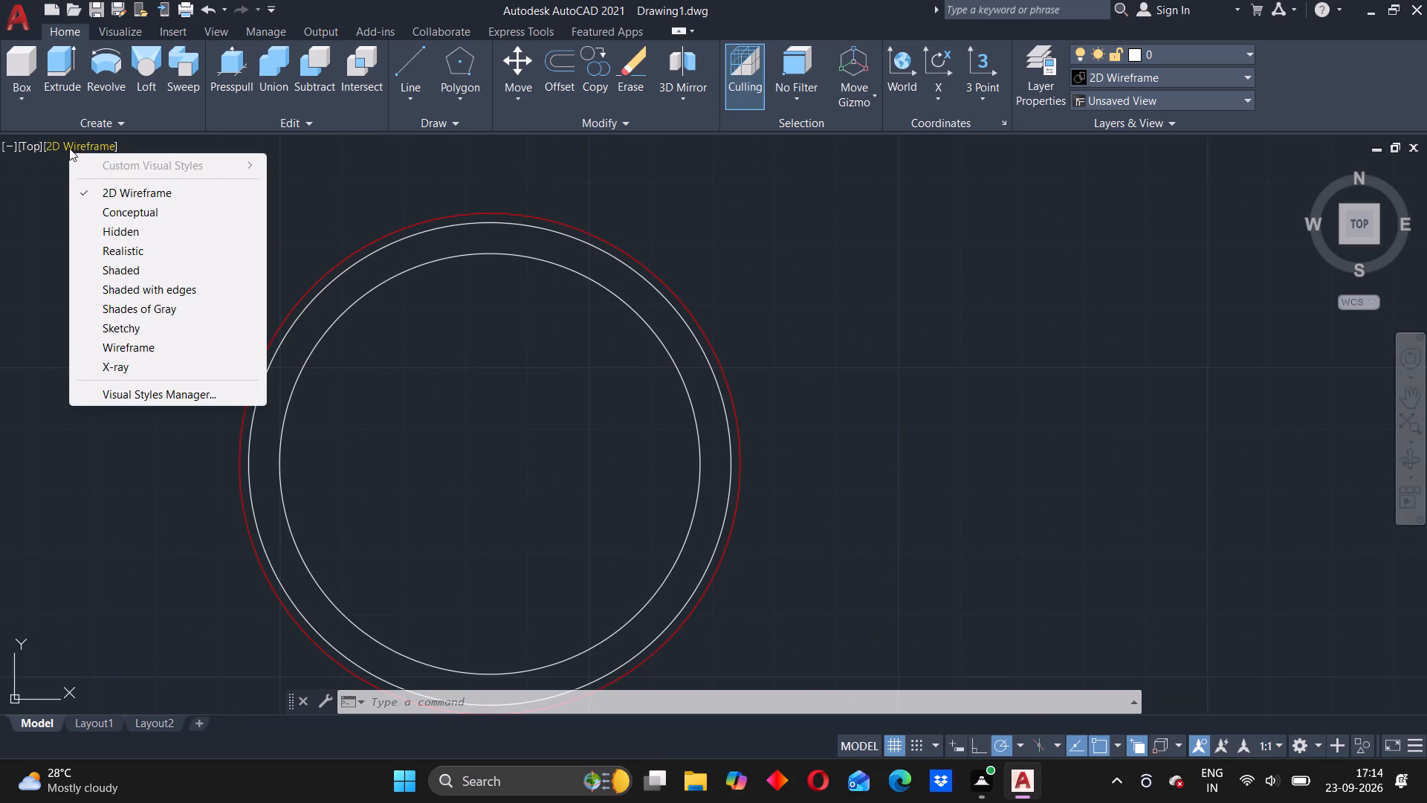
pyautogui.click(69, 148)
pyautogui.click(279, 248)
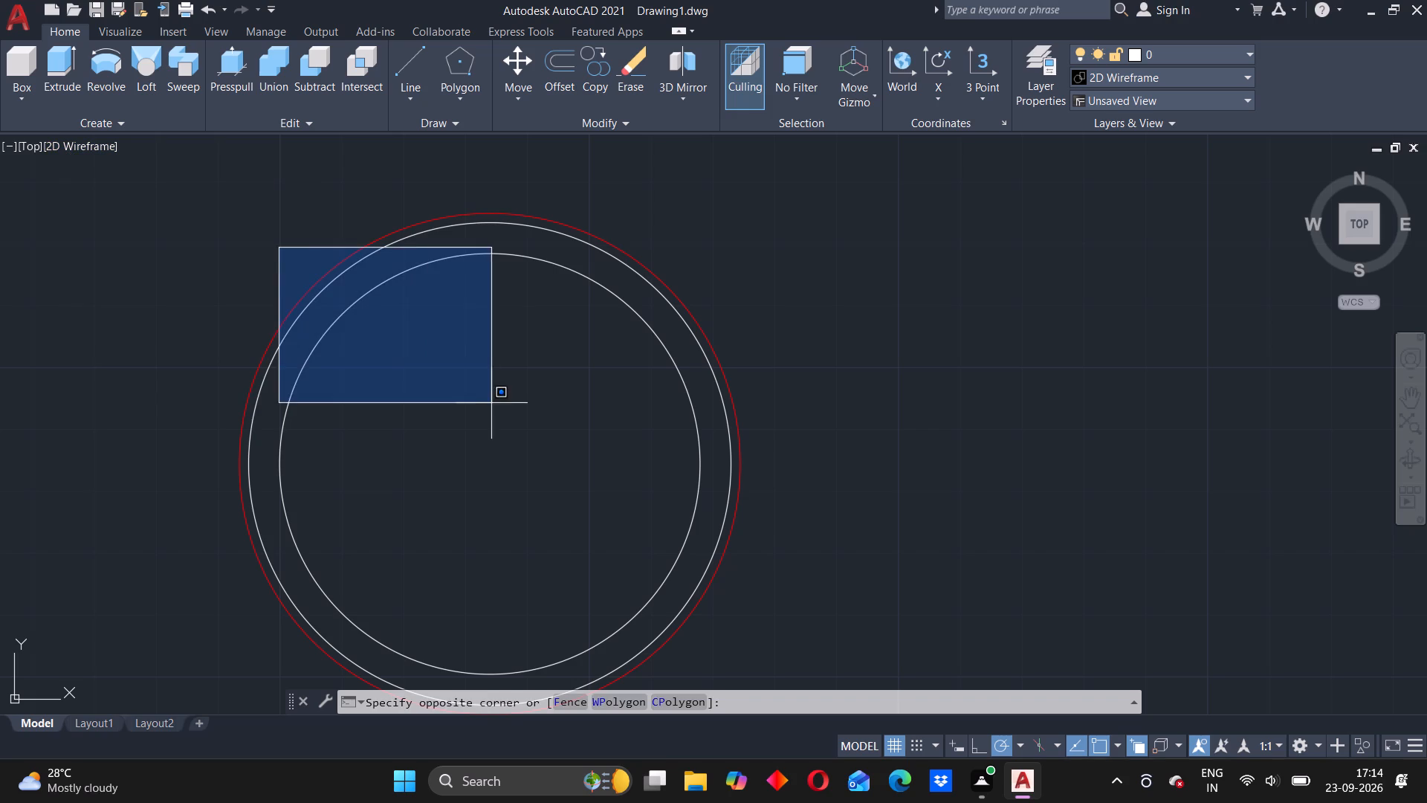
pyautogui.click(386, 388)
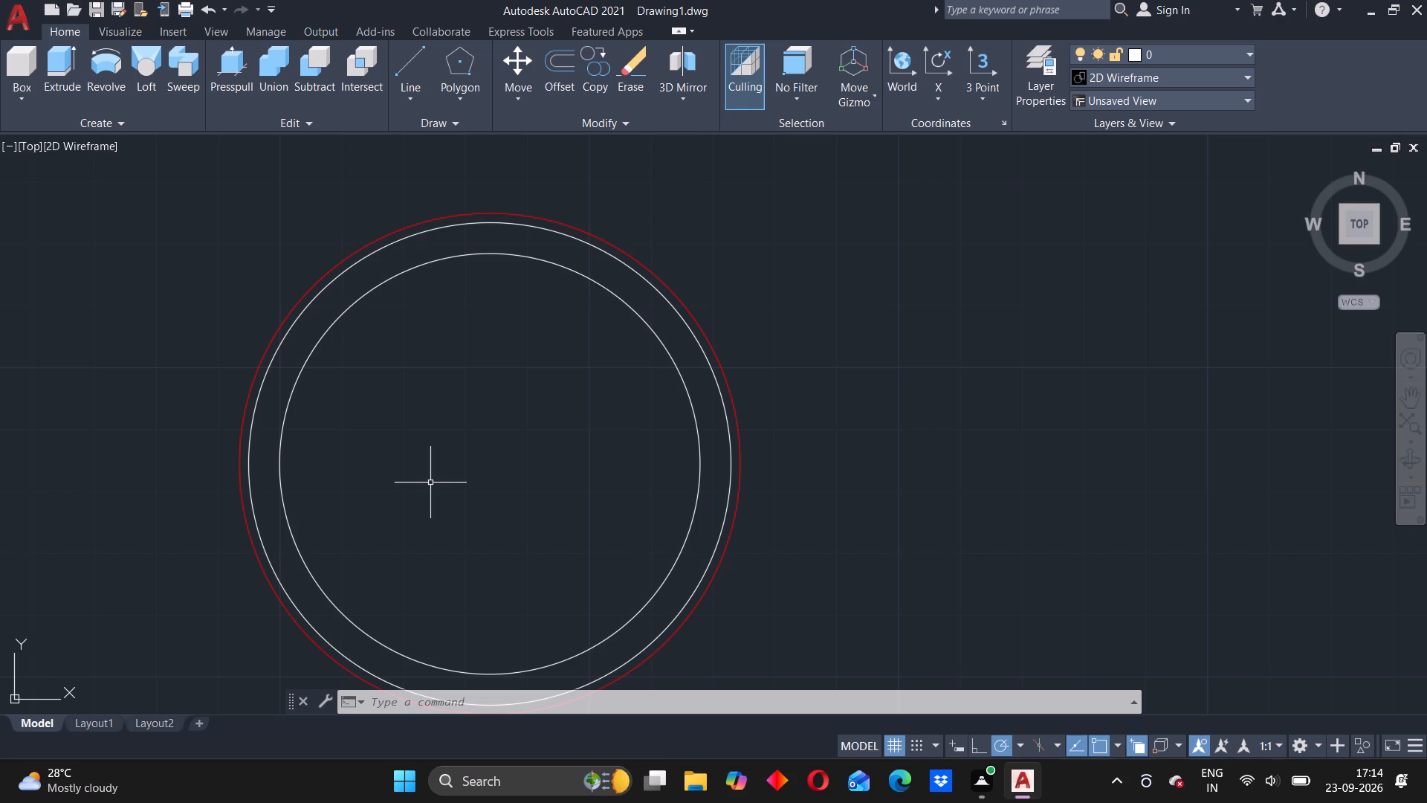
# Draw a fourth circle with a radius of about 47 around the red circle, sharing the common centre.
pyautogui.press('c')
pyautogui.press('Return')
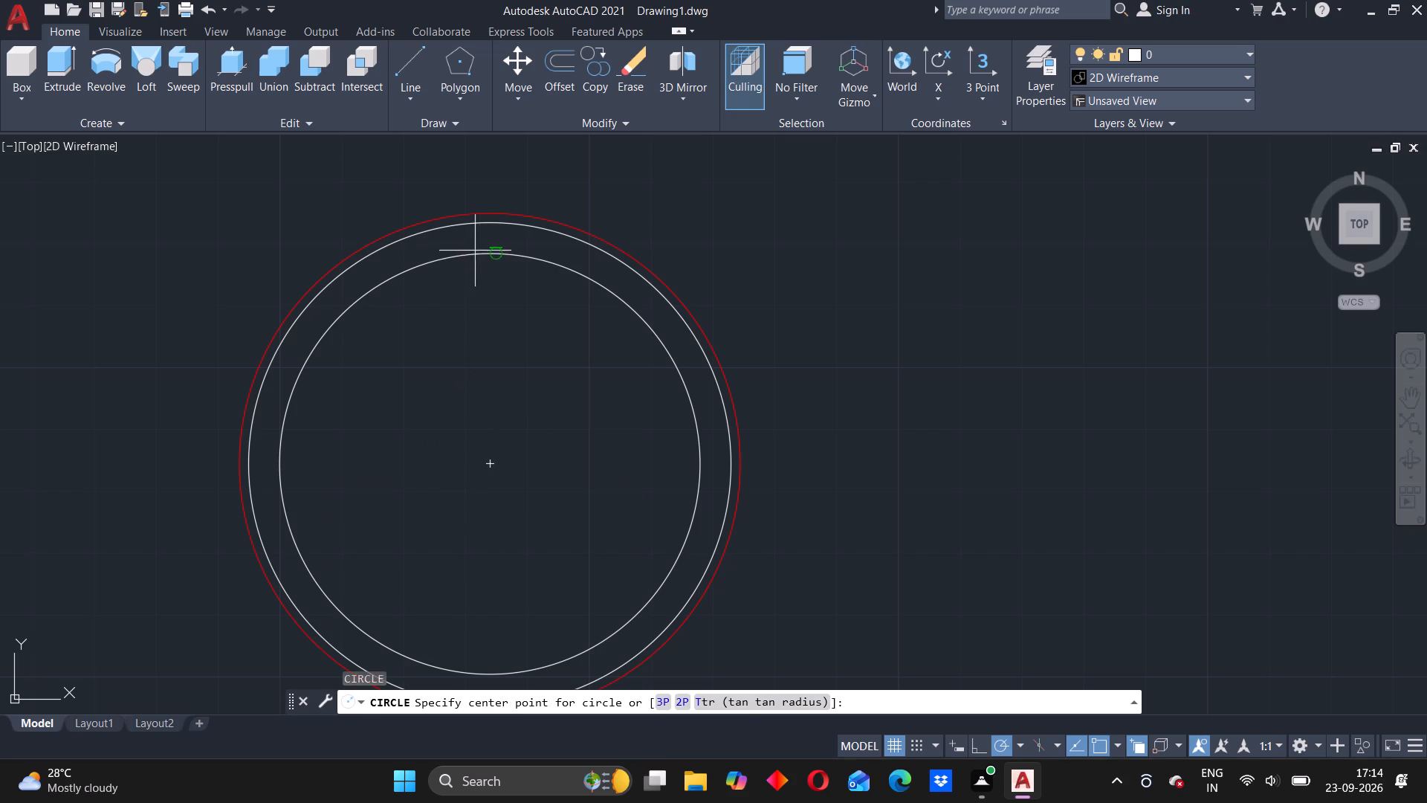
pyautogui.click(494, 464)
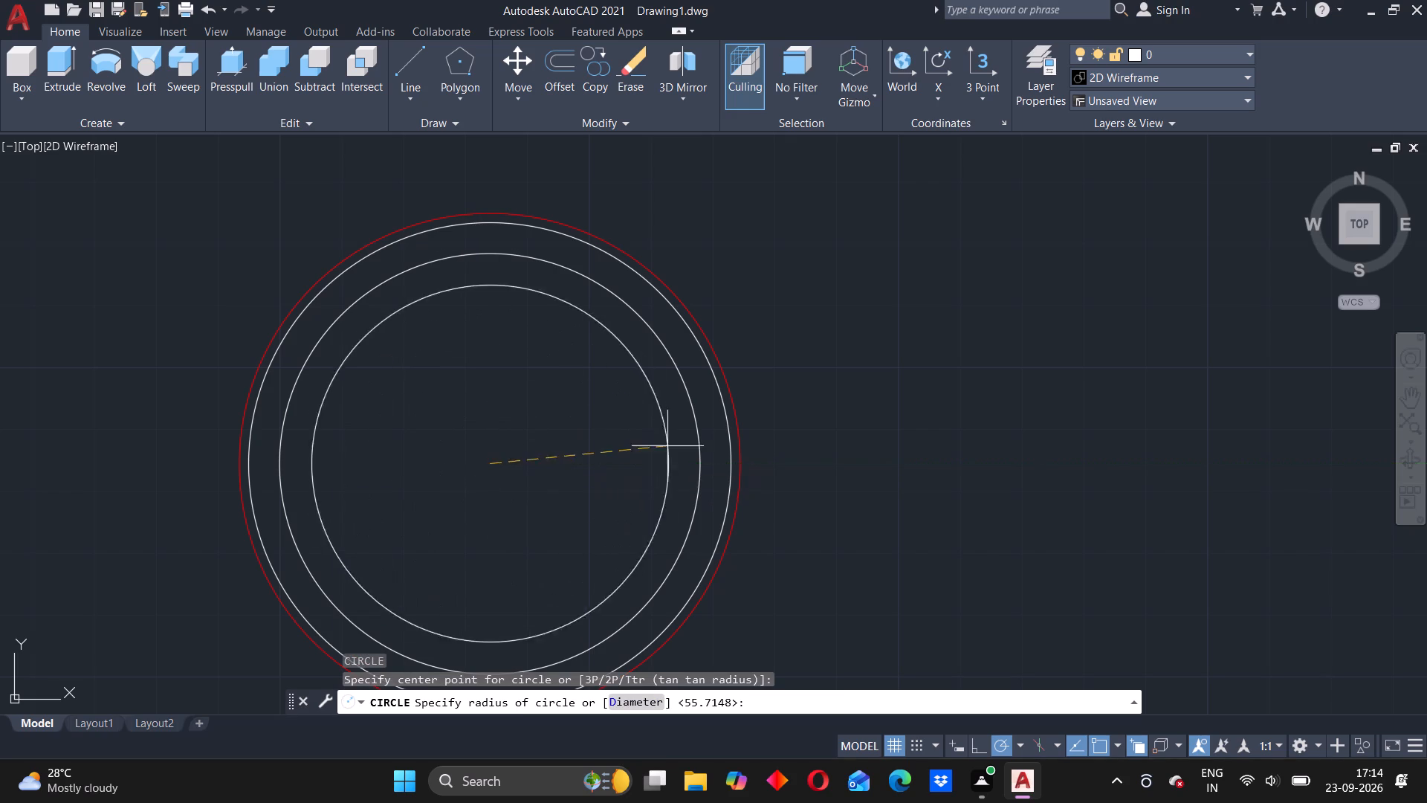
pyautogui.click(746, 322)
# Set the new outermost circle's radius to 47.5 in its quick properties and clear the selection.
pyautogui.doubleClick(745, 322)
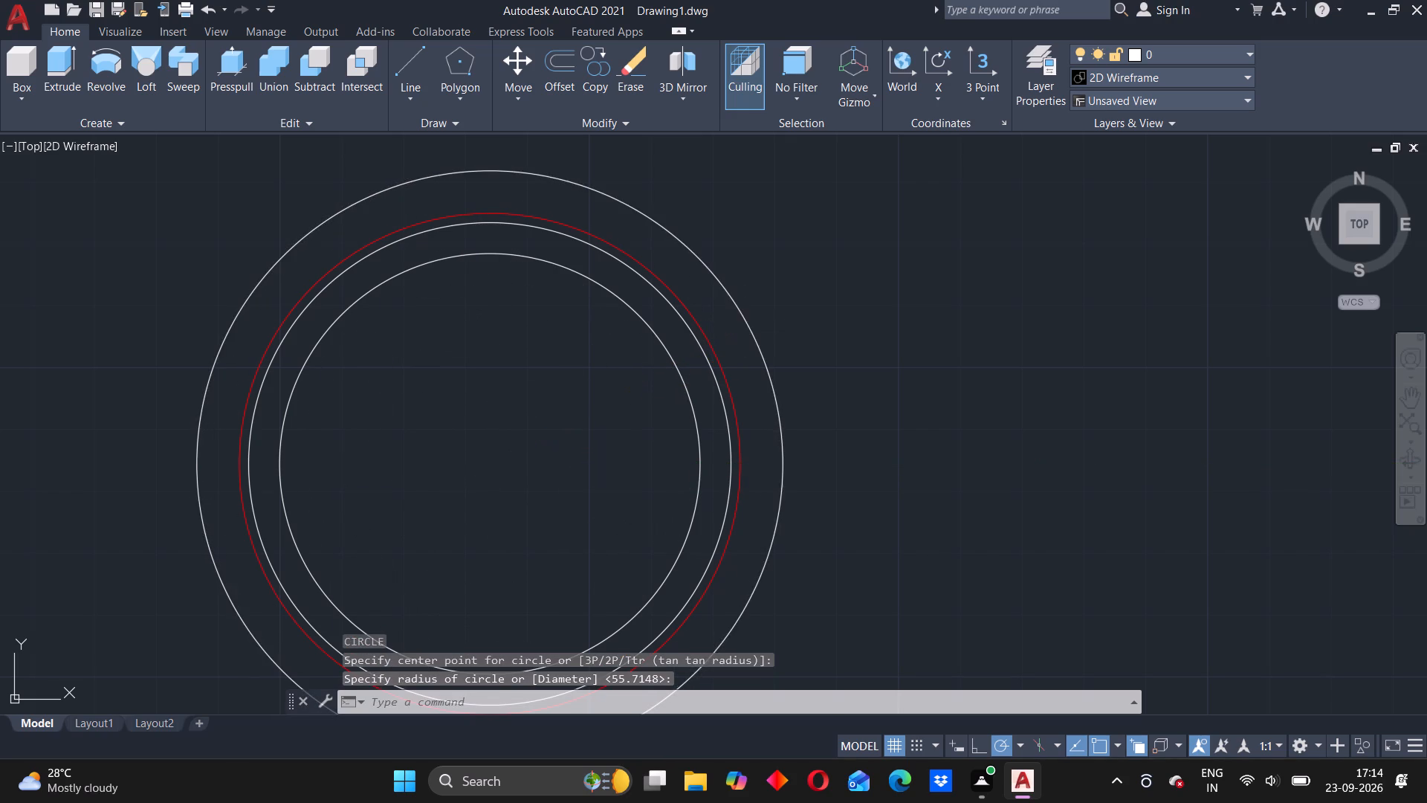
pyautogui.click(934, 244)
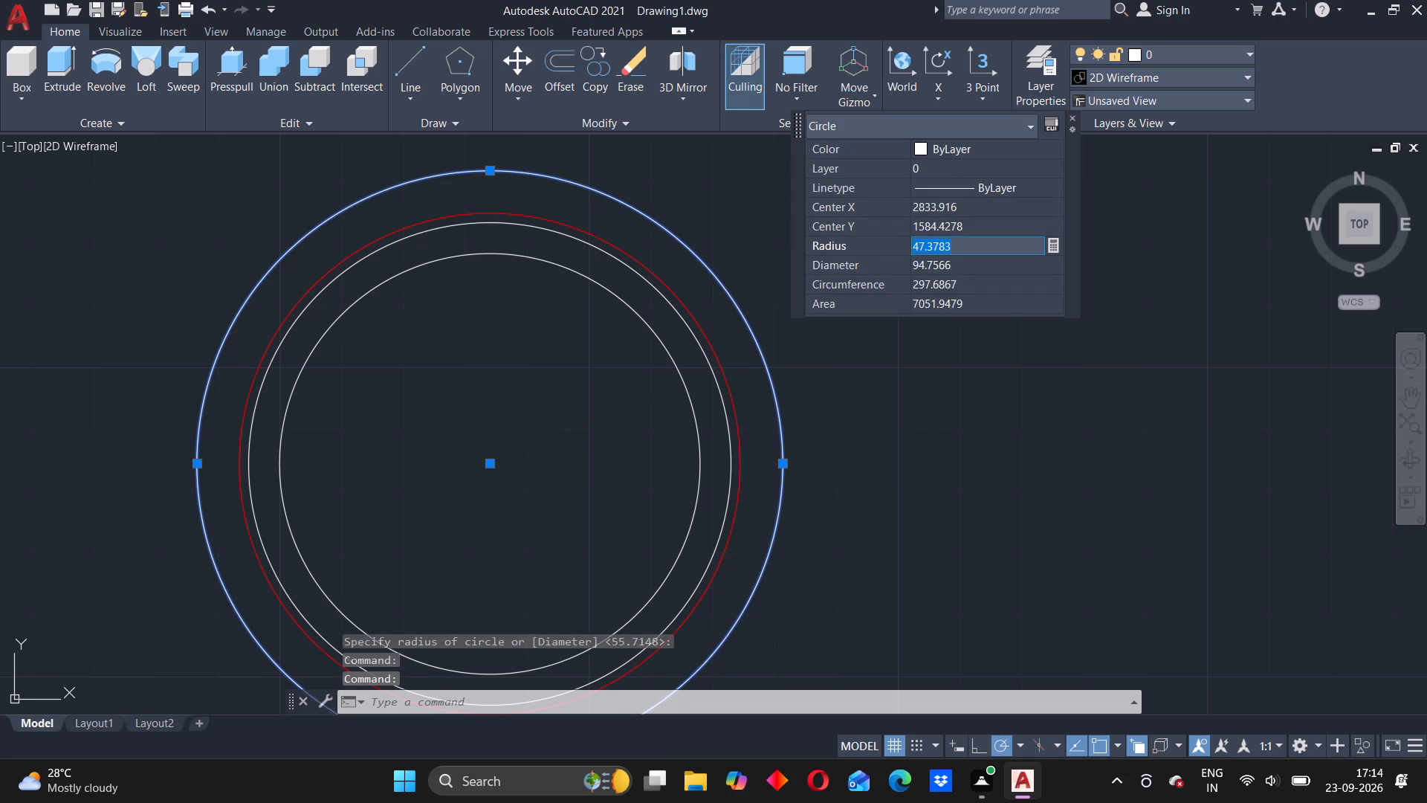
pyautogui.write('47.5')
pyautogui.press('Return')
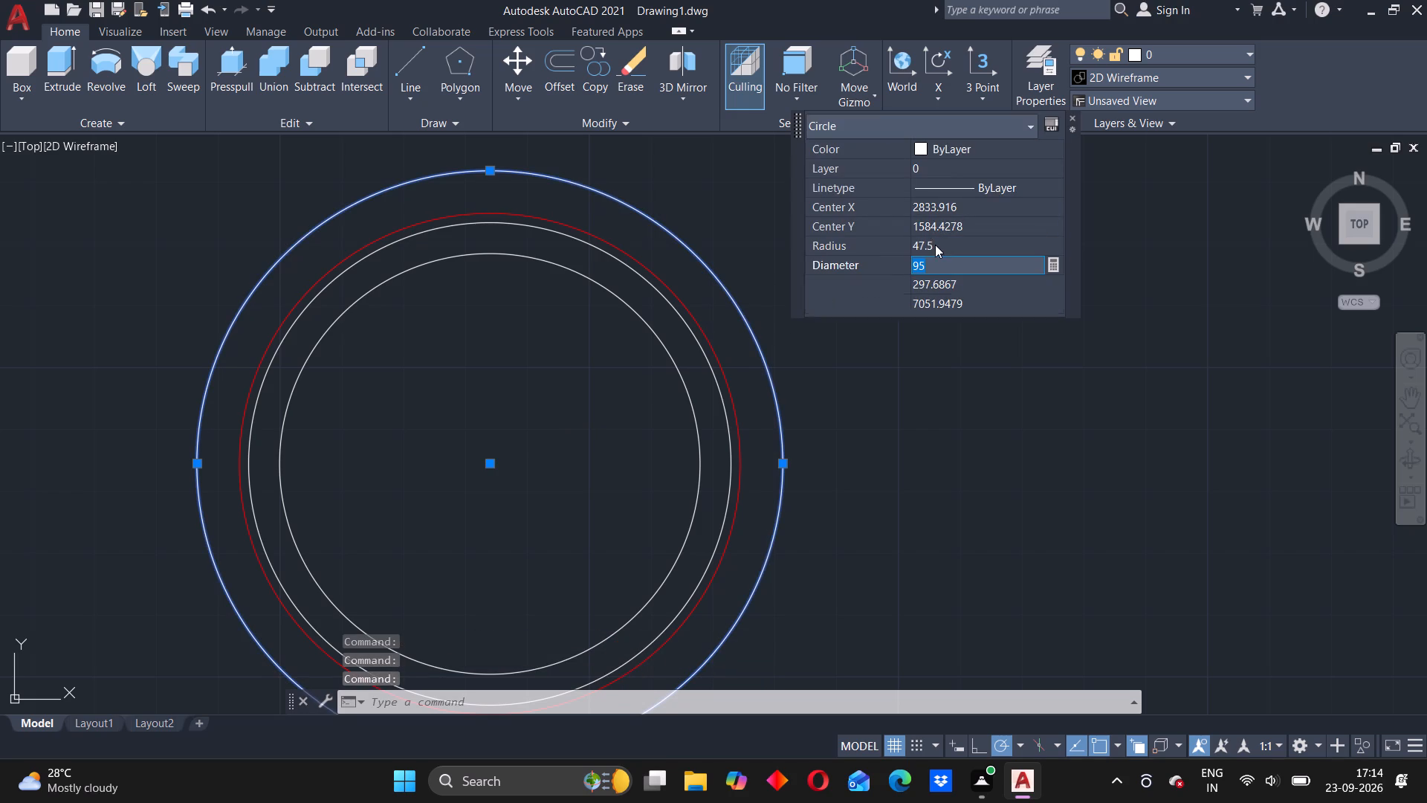
pyautogui.click(1073, 117)
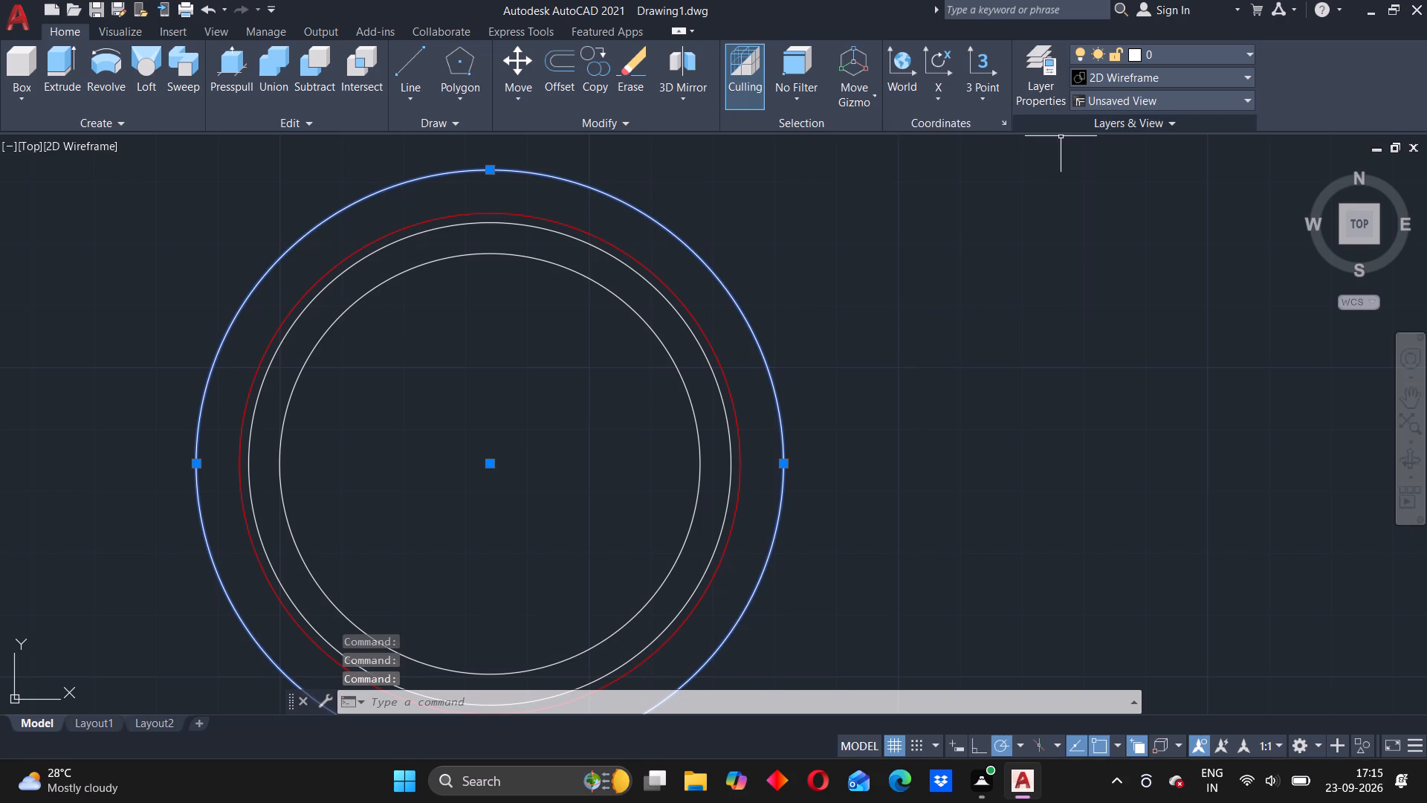
pyautogui.scroll(3, 505, 499)
pyautogui.scroll(-2, 505, 499)
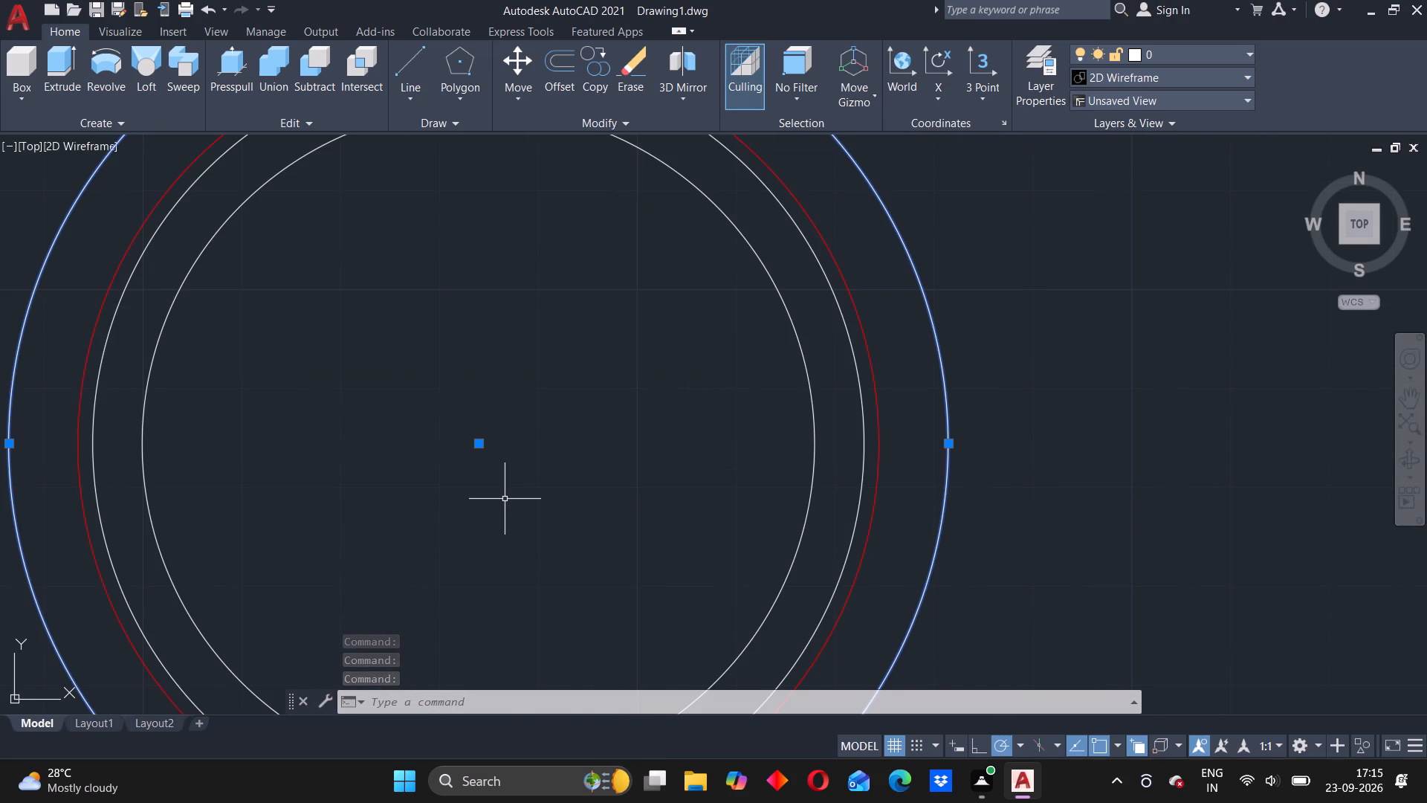
pyautogui.scroll(-2, 518, 480)
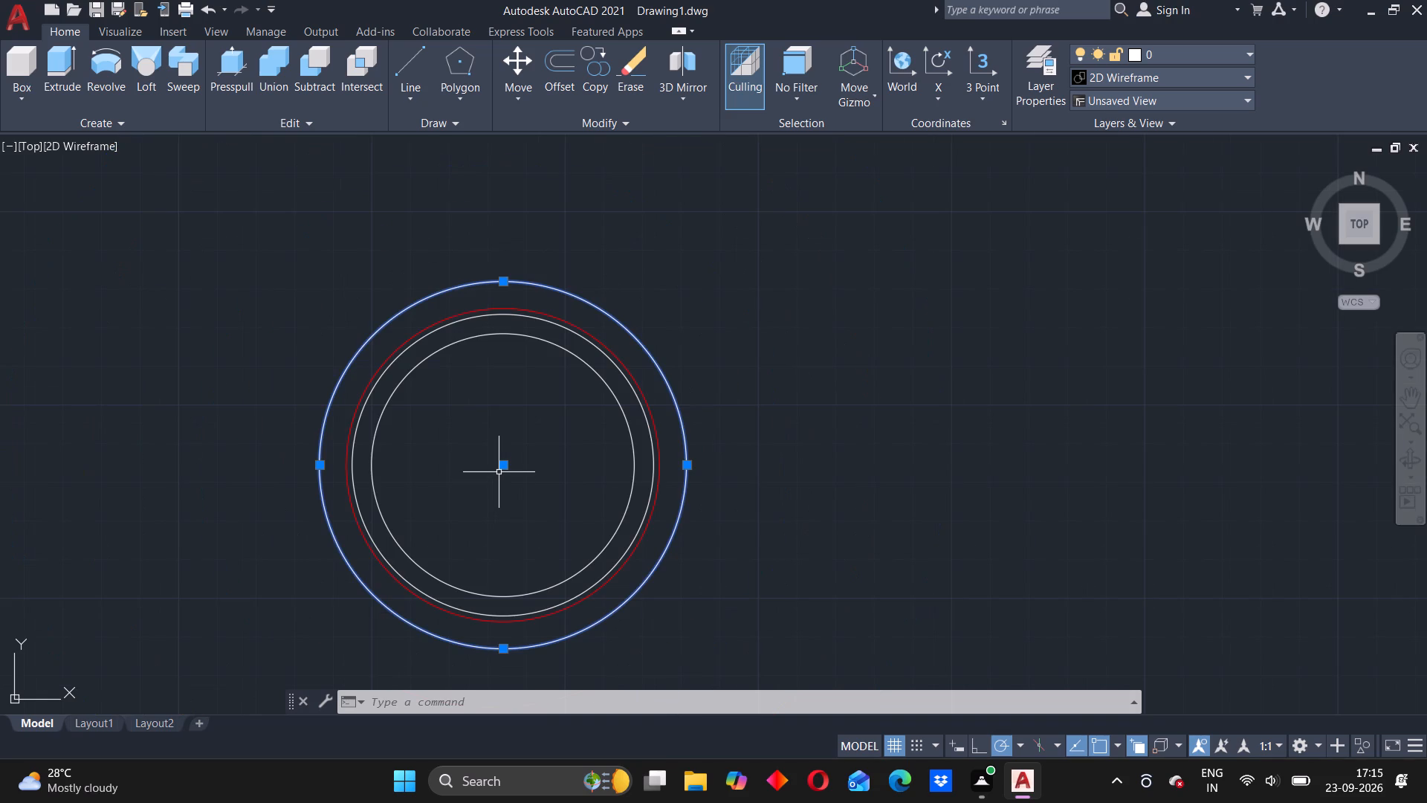
pyautogui.press('Escape')
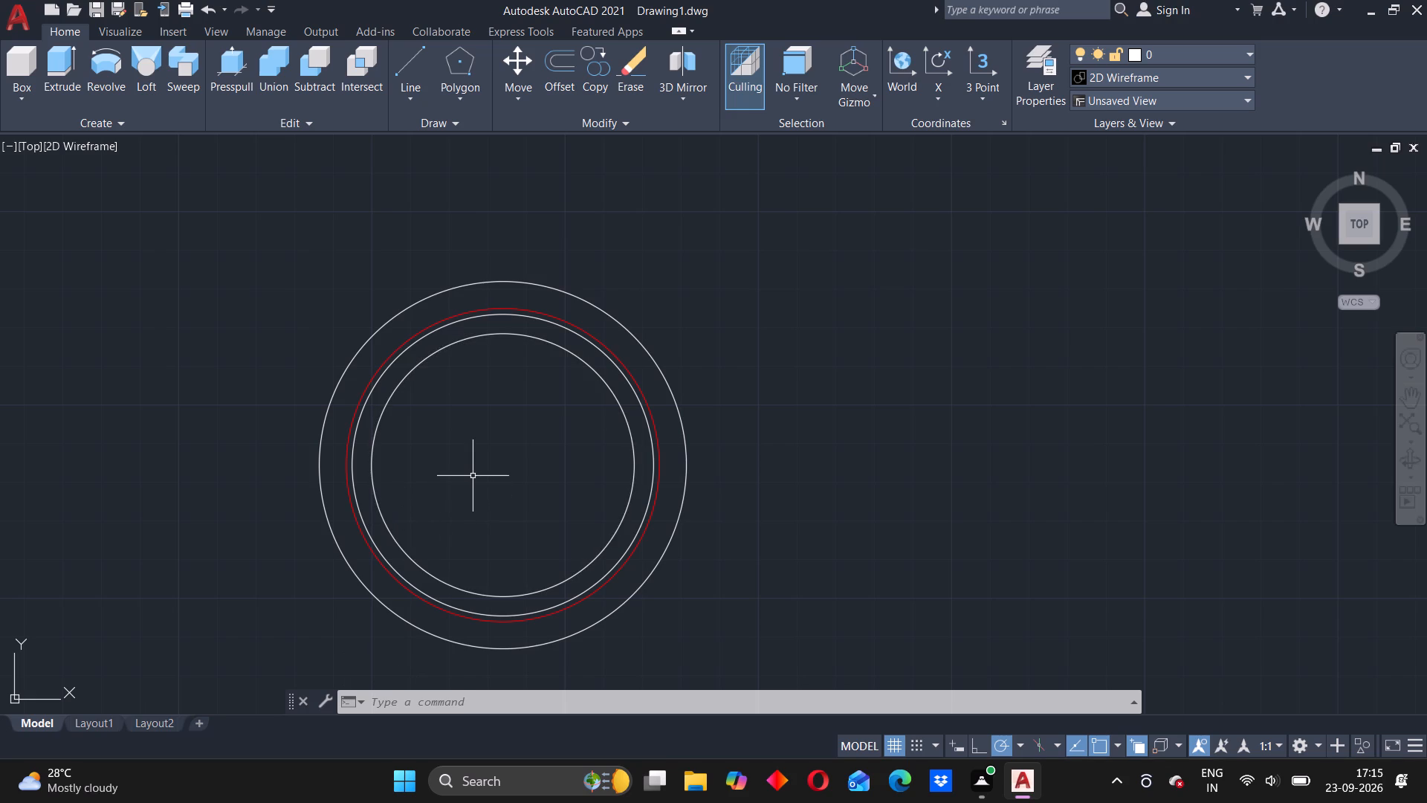
# Draw a fifth circle with a radius of 54 from the common centre of the existing circles.
pyautogui.press('c')
pyautogui.press('Return')
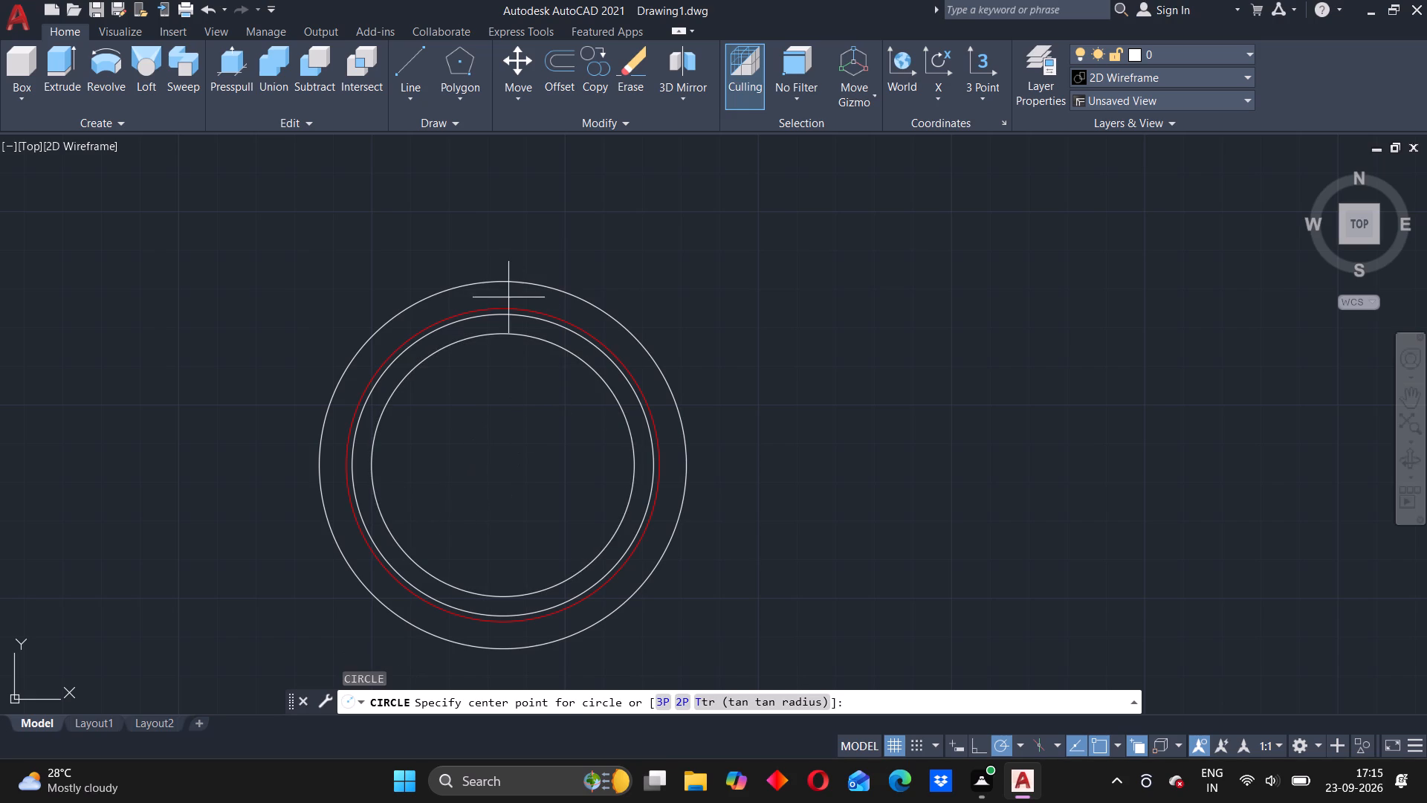
pyautogui.click(497, 469)
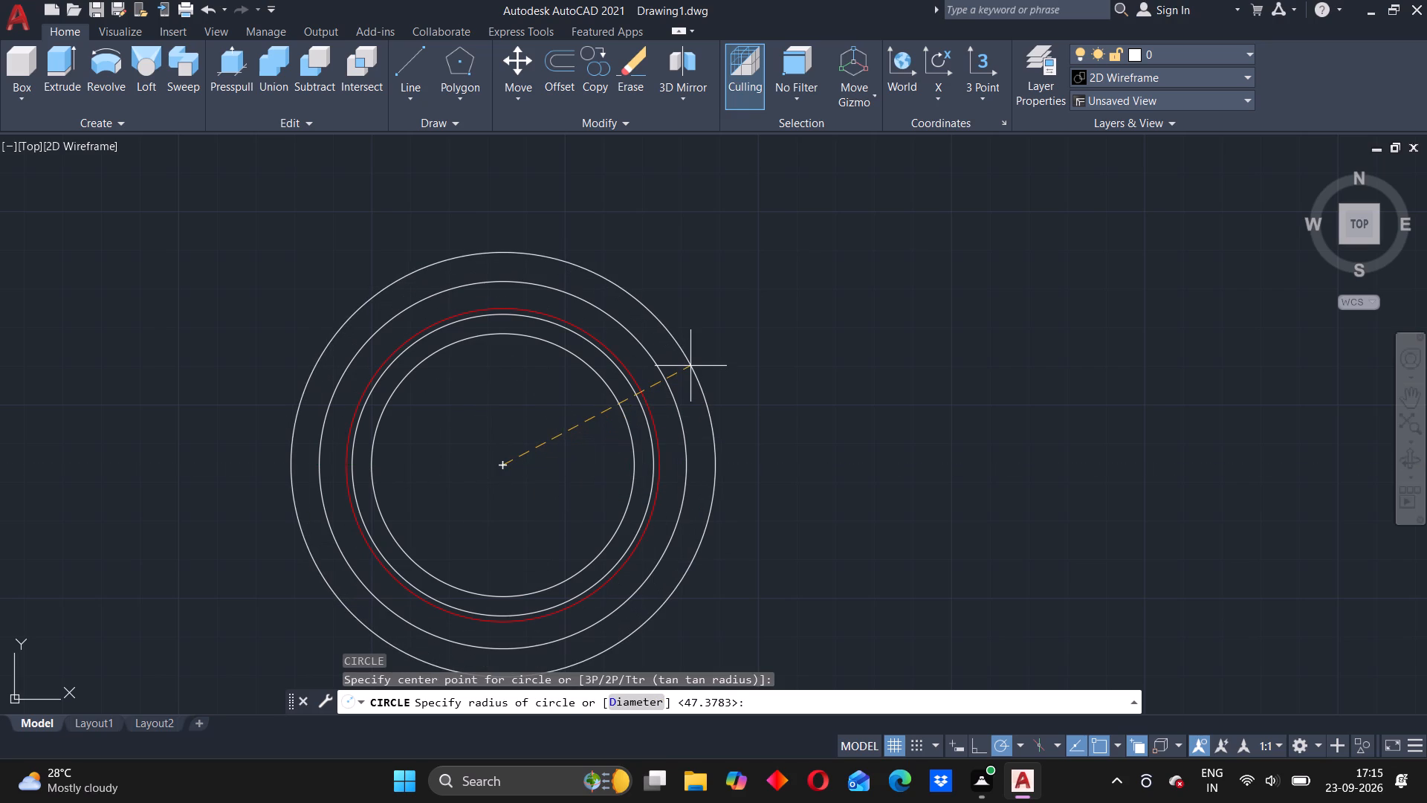
pyautogui.write('54')
pyautogui.press('Return')
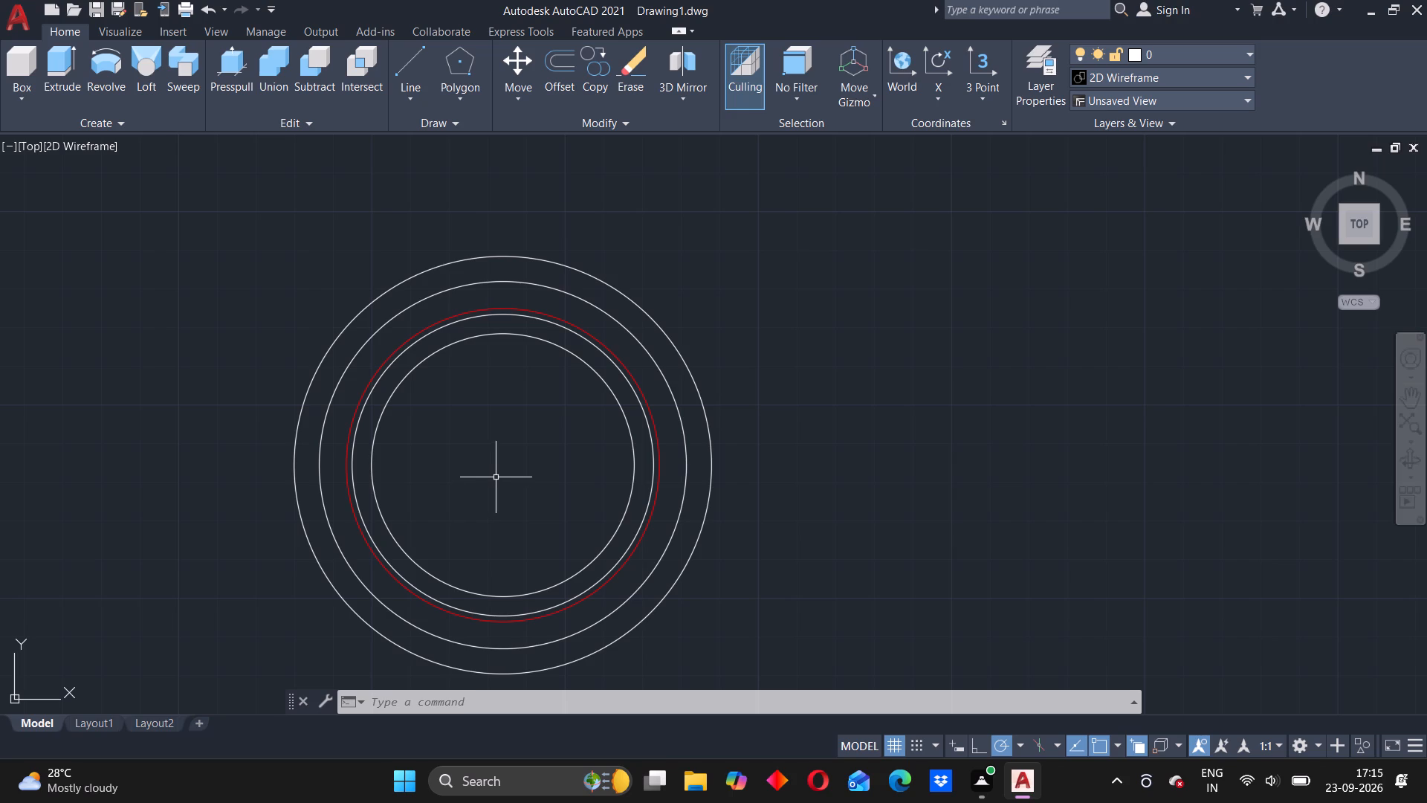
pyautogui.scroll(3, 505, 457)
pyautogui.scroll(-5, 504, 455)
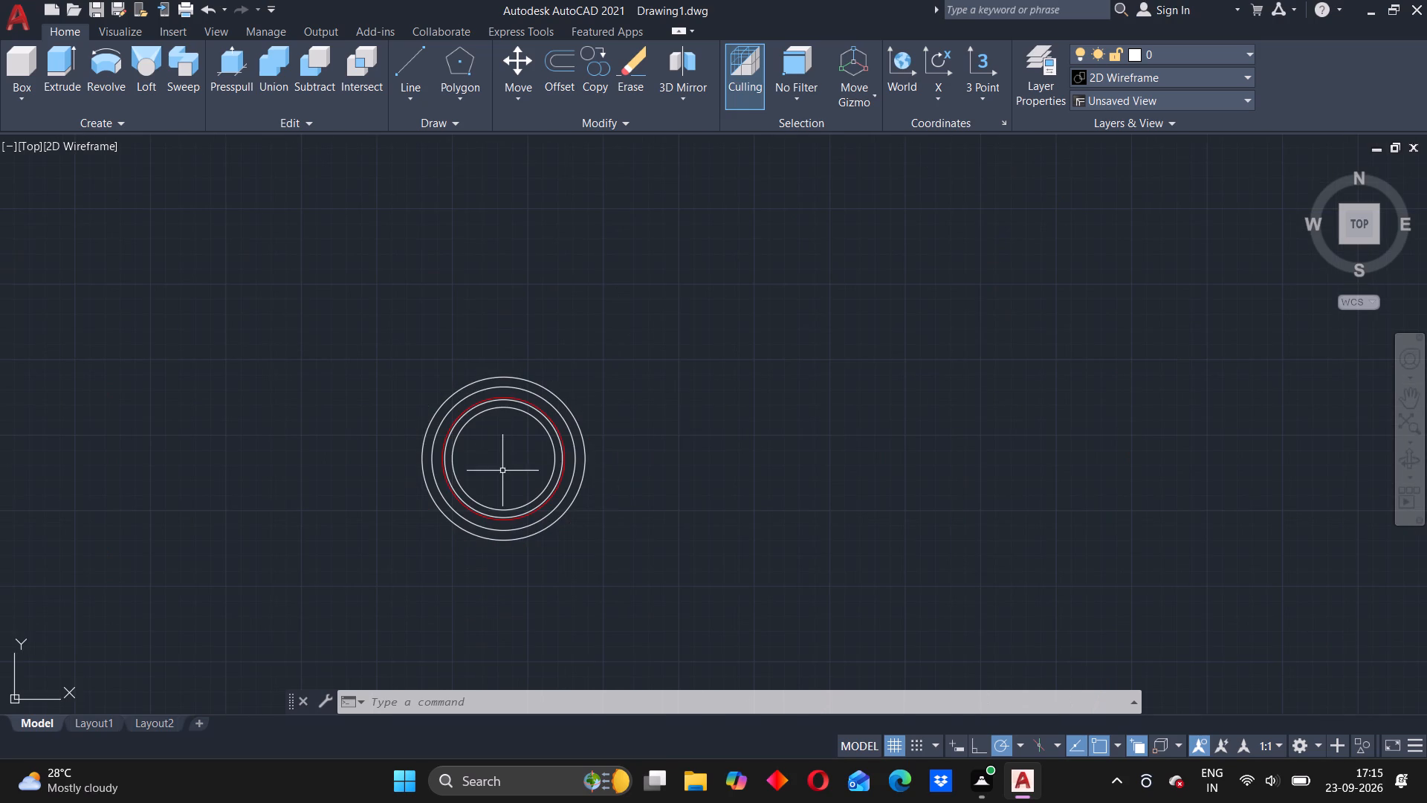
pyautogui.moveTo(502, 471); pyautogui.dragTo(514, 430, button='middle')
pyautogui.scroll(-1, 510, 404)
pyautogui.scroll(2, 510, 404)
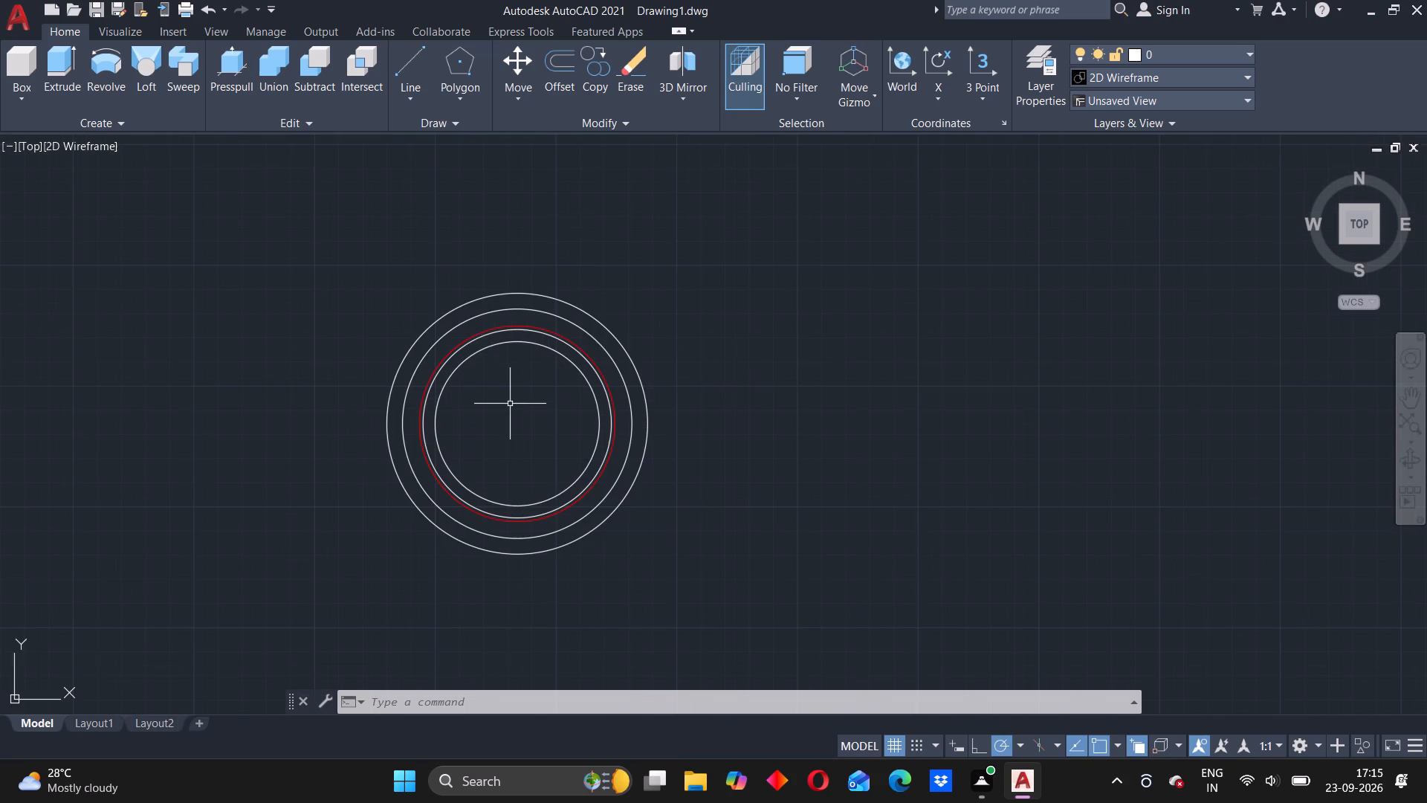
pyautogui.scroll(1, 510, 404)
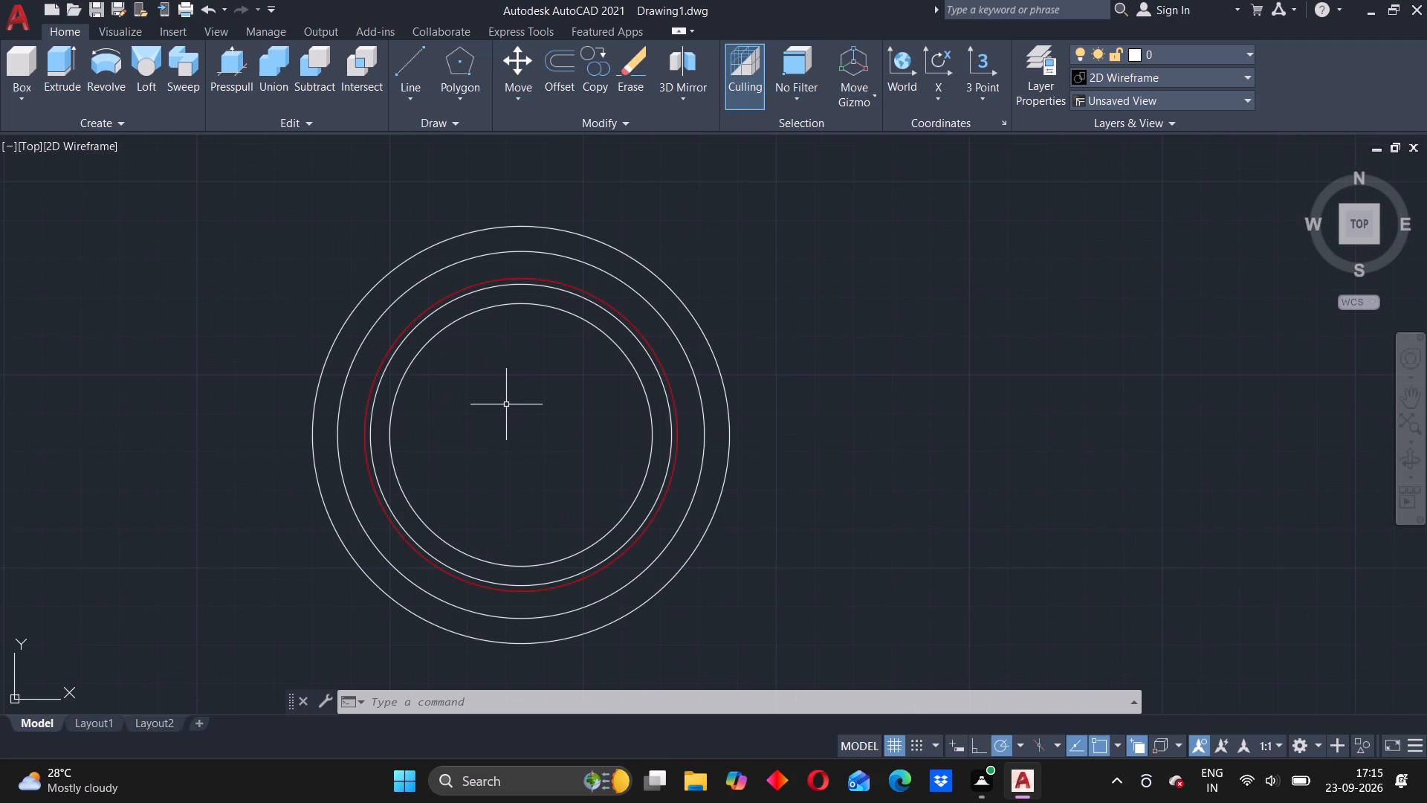
# Change the colour of the outermost 54-radius circle to Cyan and clear the selection.
pyautogui.doubleClick(618, 253)
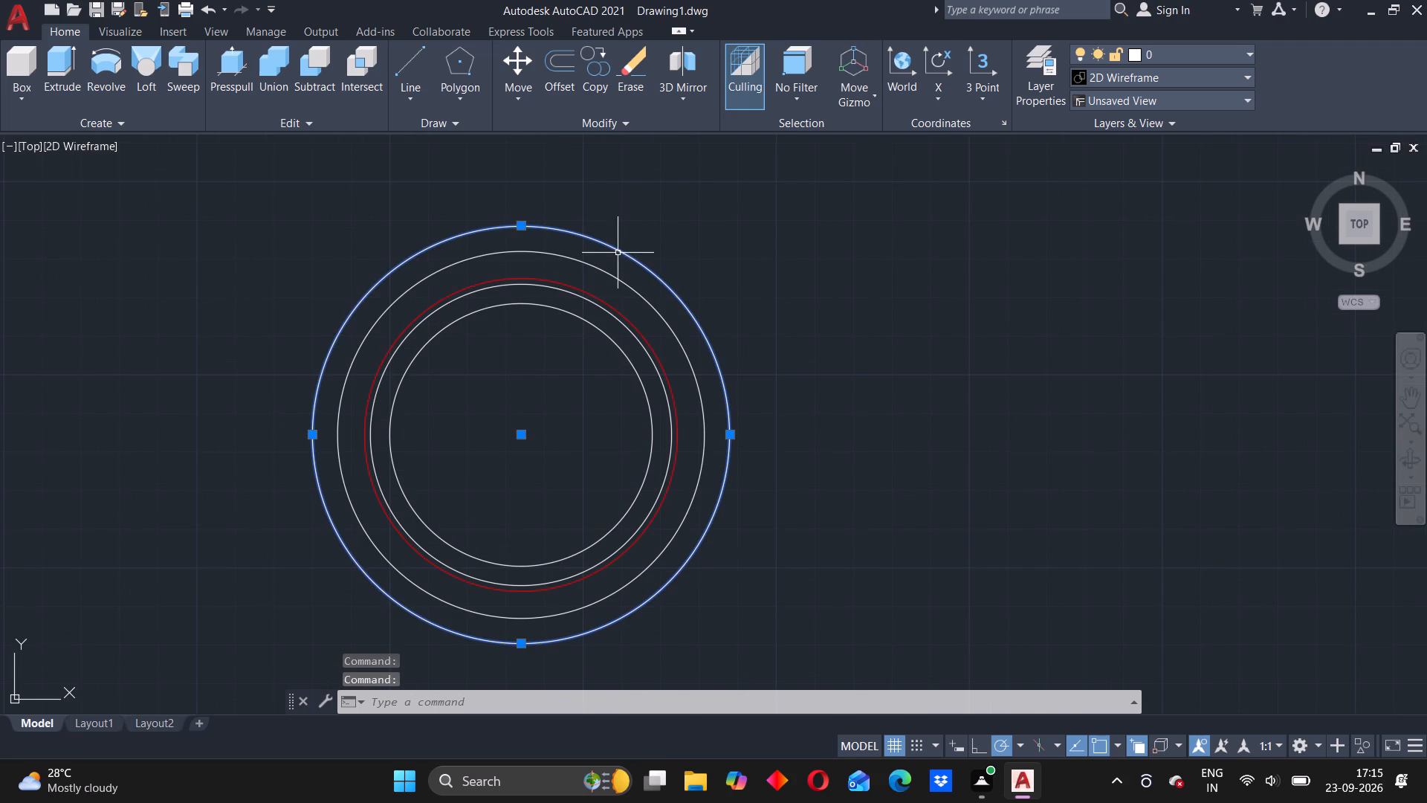
pyautogui.click(832, 74)
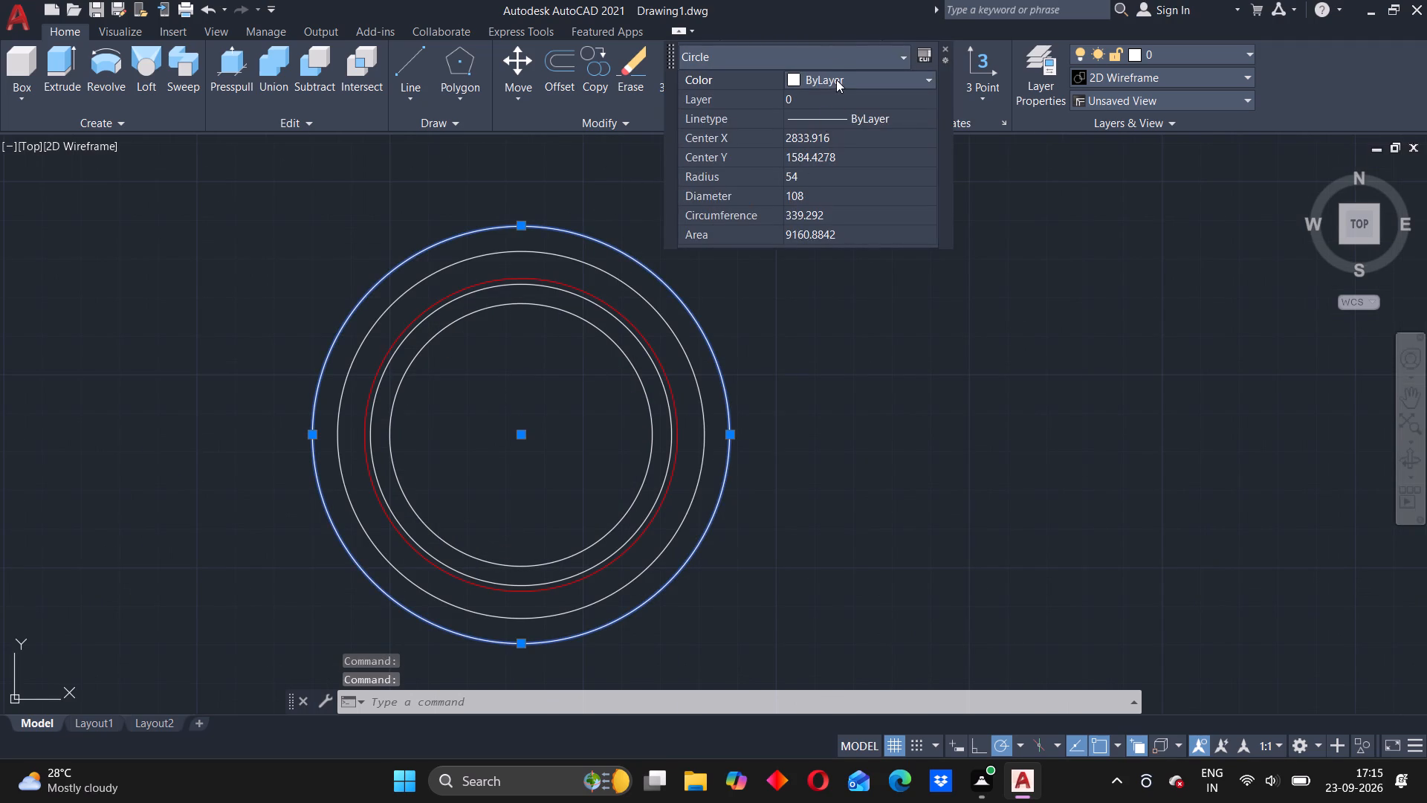
pyautogui.click(836, 80)
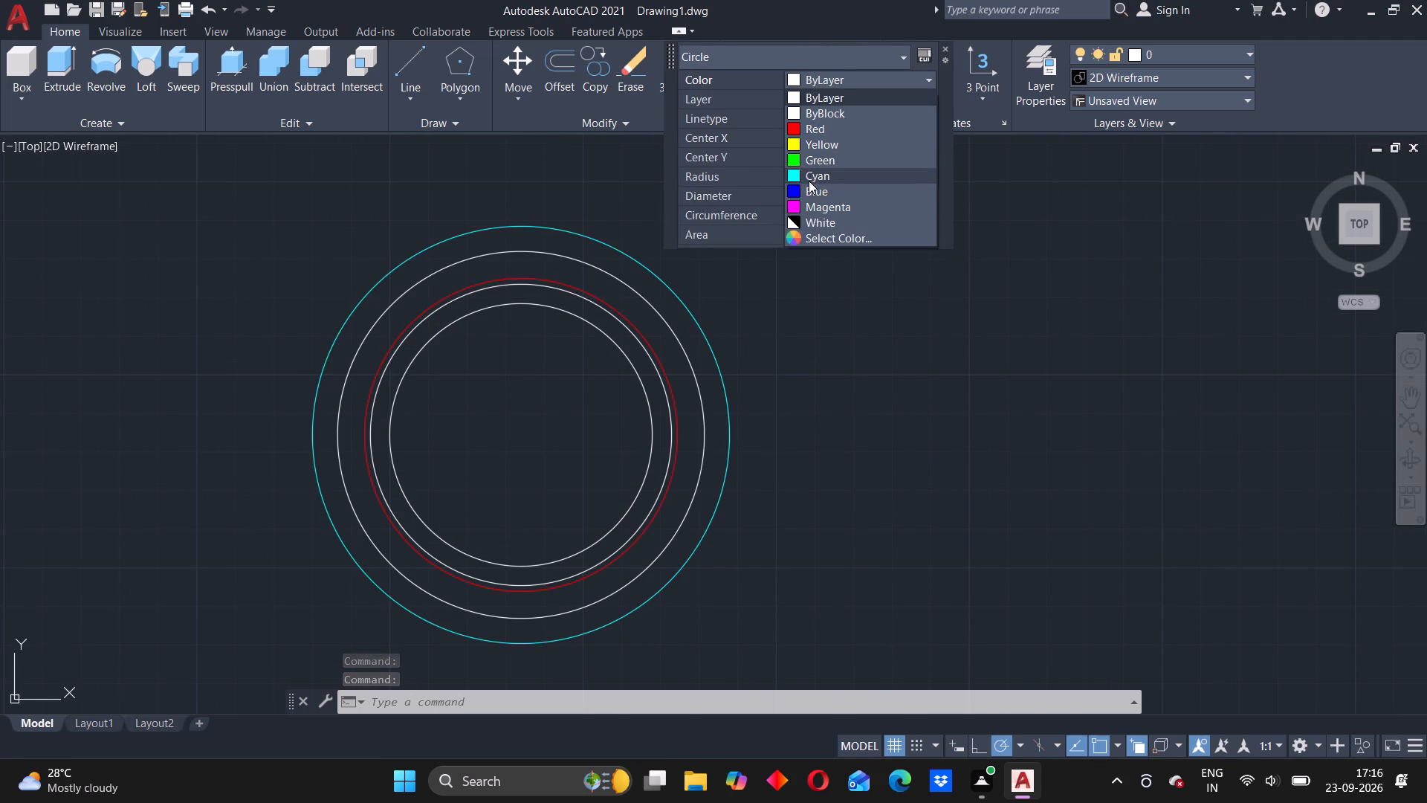
pyautogui.click(809, 181)
pyautogui.click(941, 48)
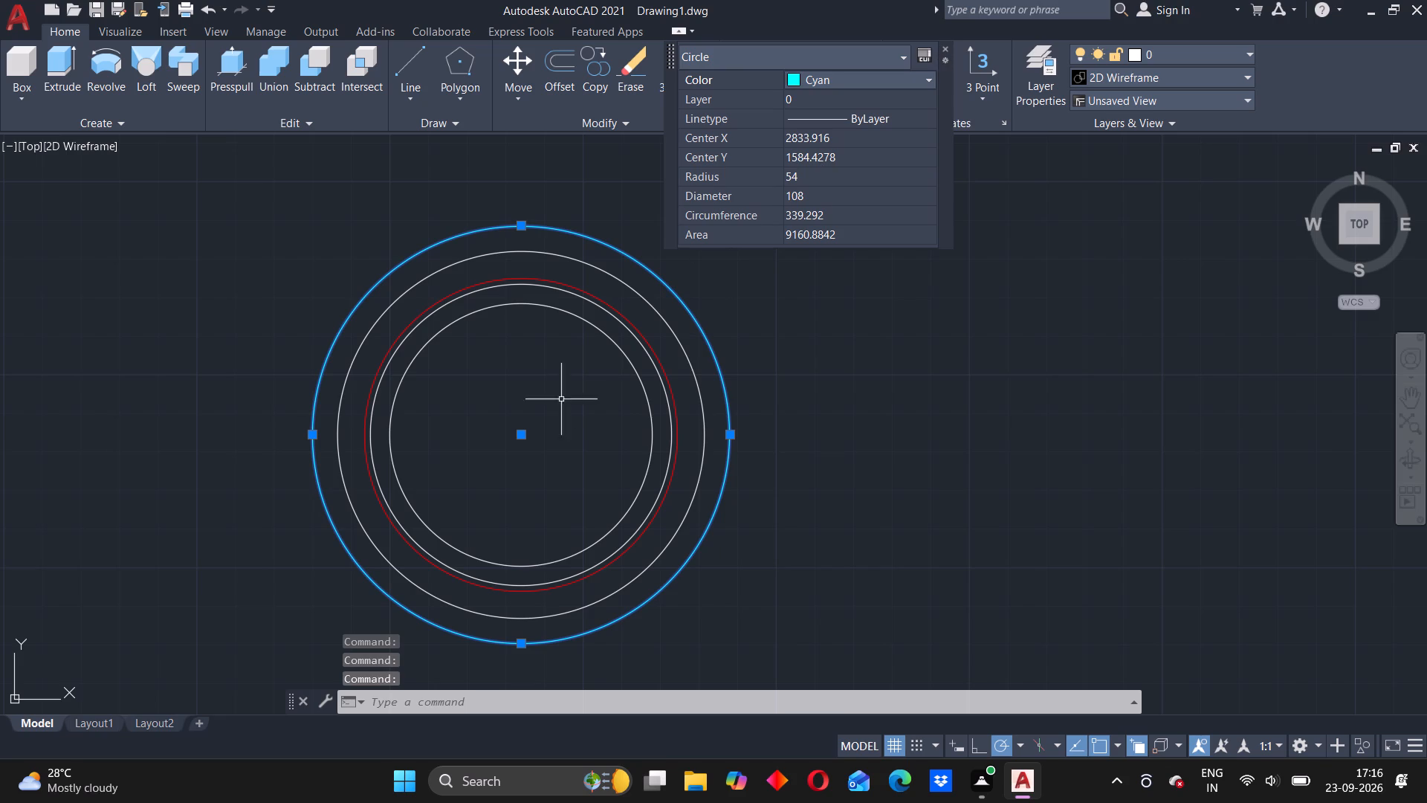
pyautogui.press('Escape')
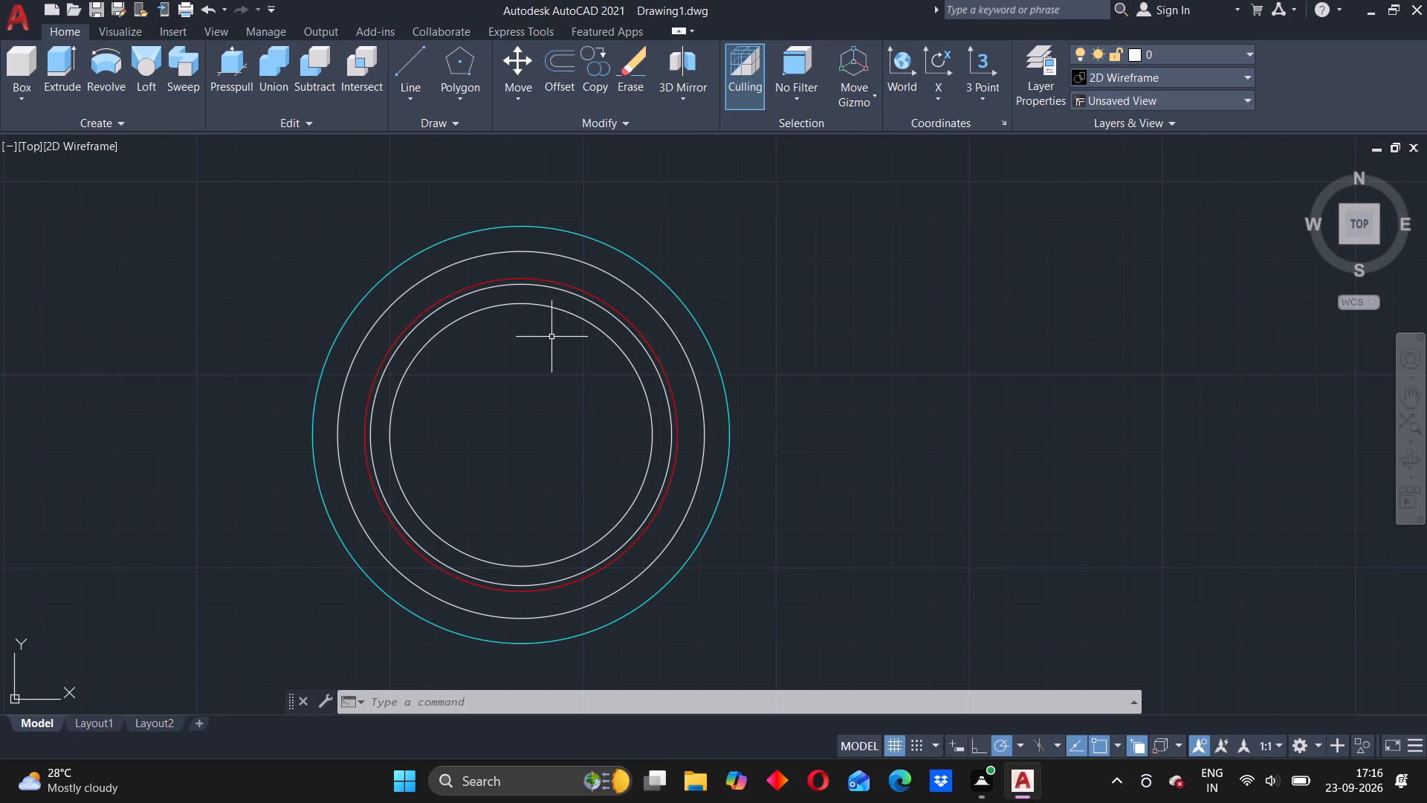
# Draw a vertical and a horizontal construction line (XLINE) through the common centre of the circles.
pyautogui.write('xline')
pyautogui.press('Return')
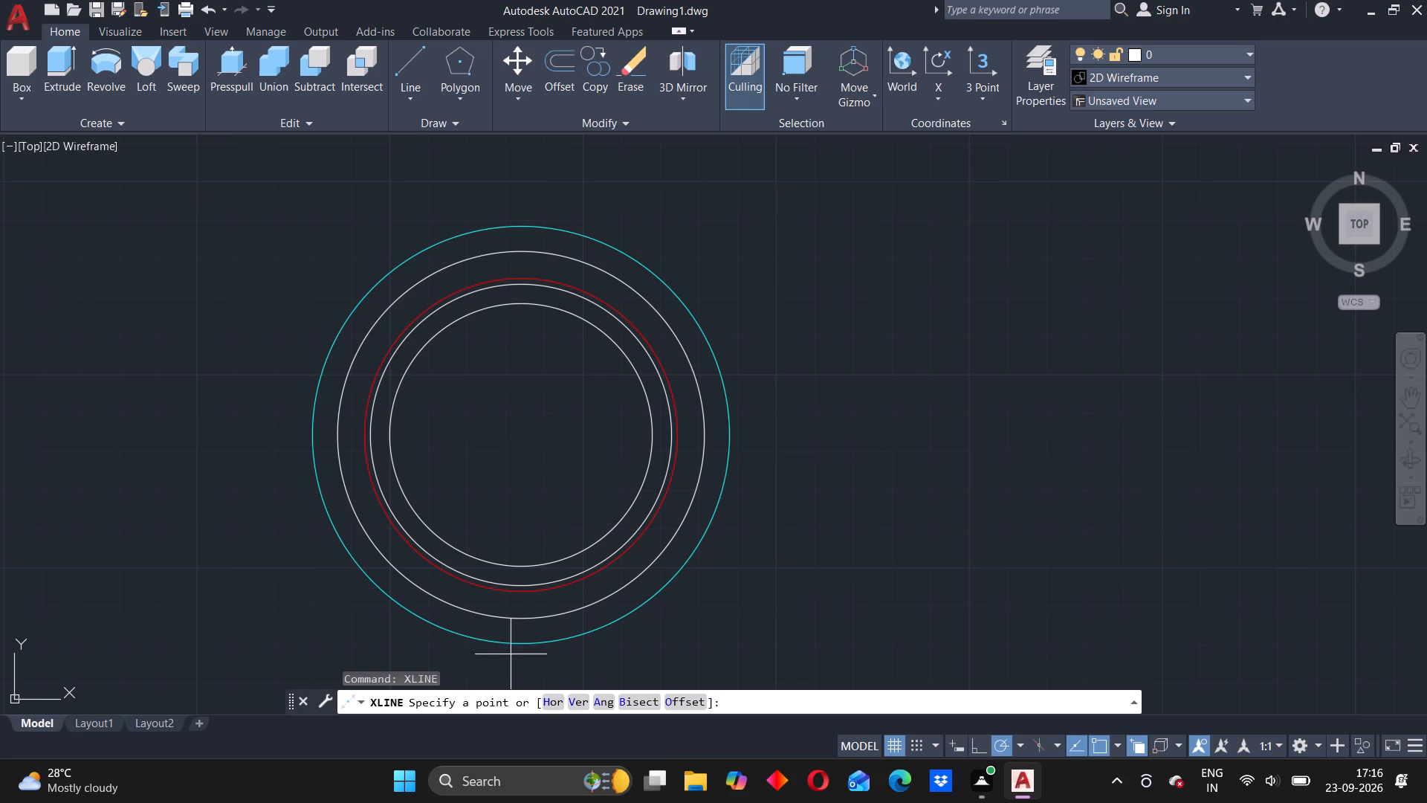
pyautogui.click(522, 437)
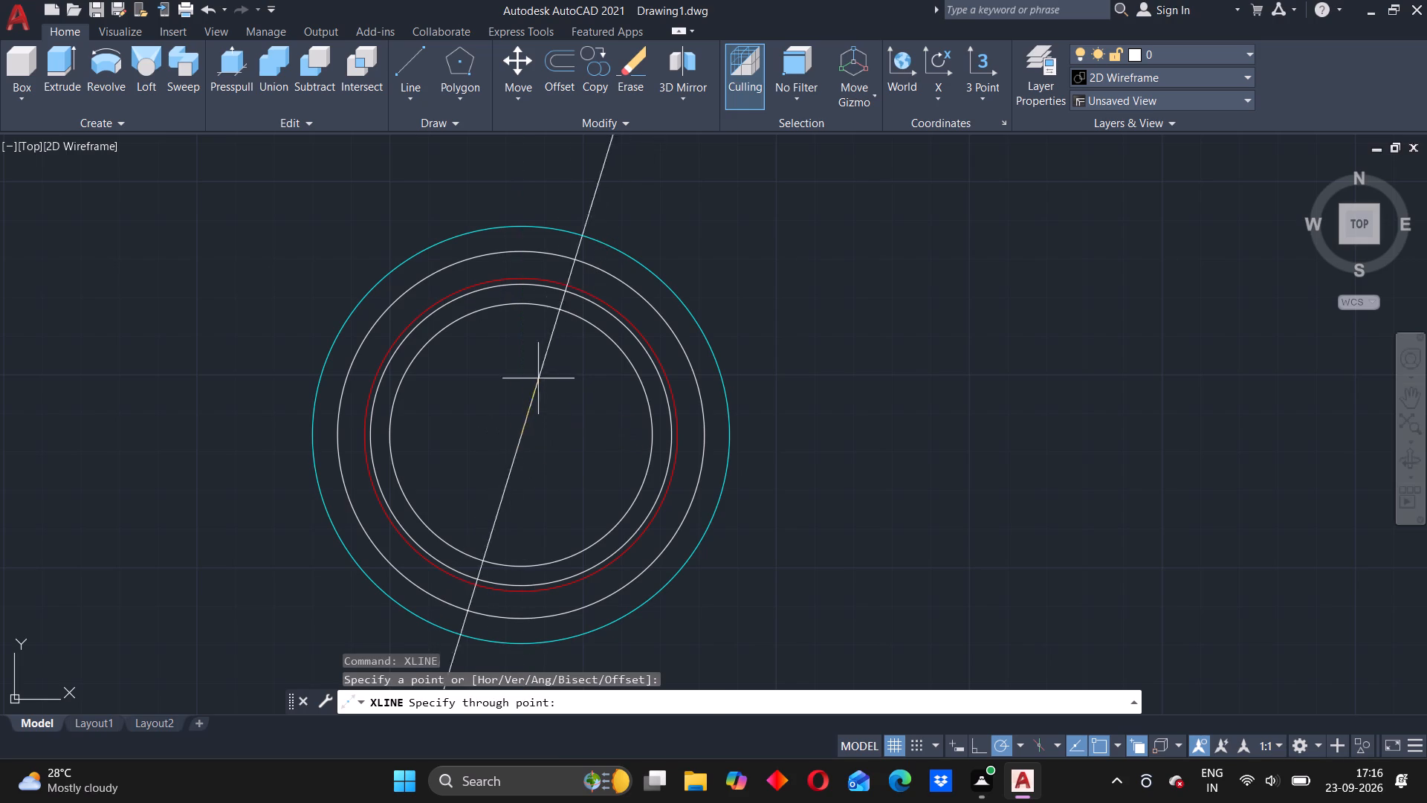
pyautogui.click(525, 370)
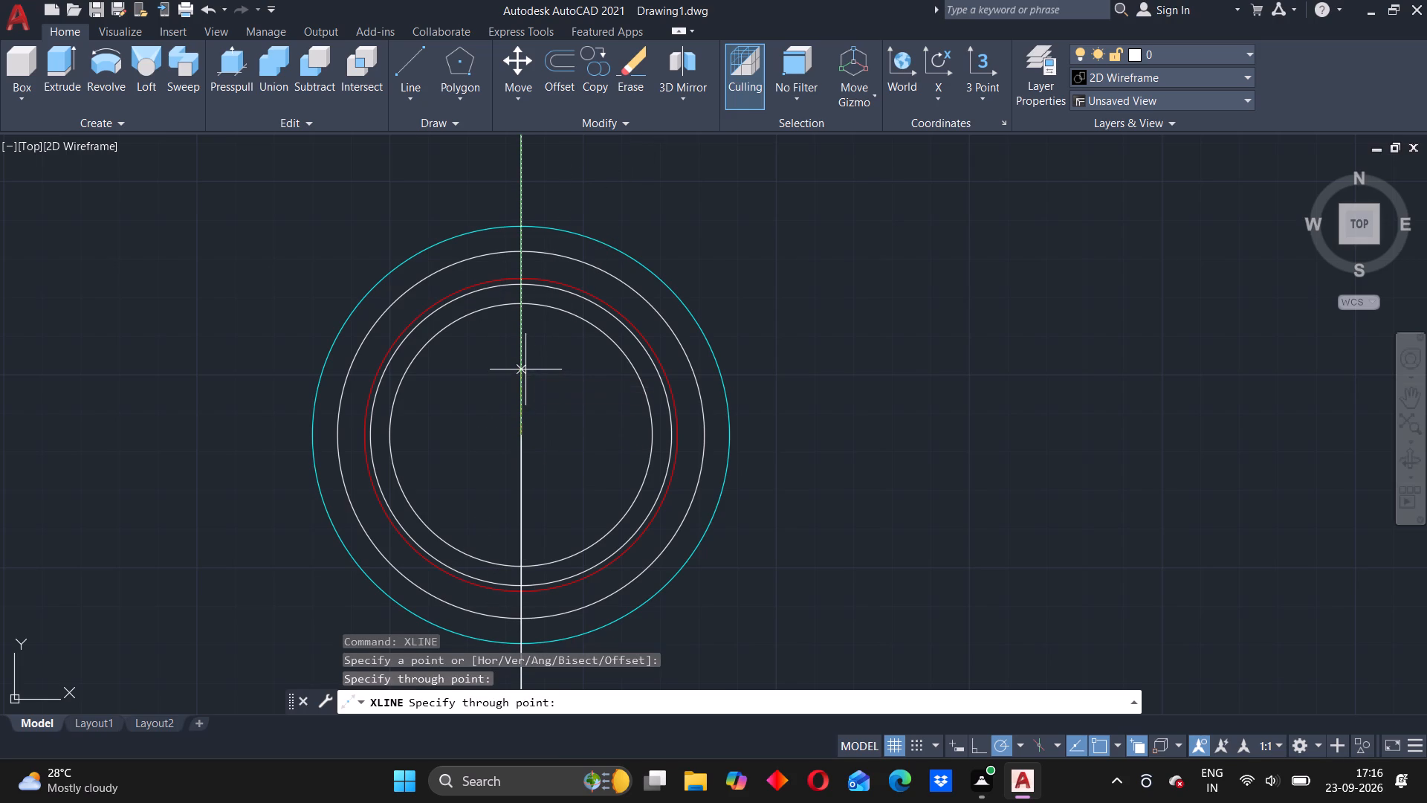
pyautogui.click(577, 432)
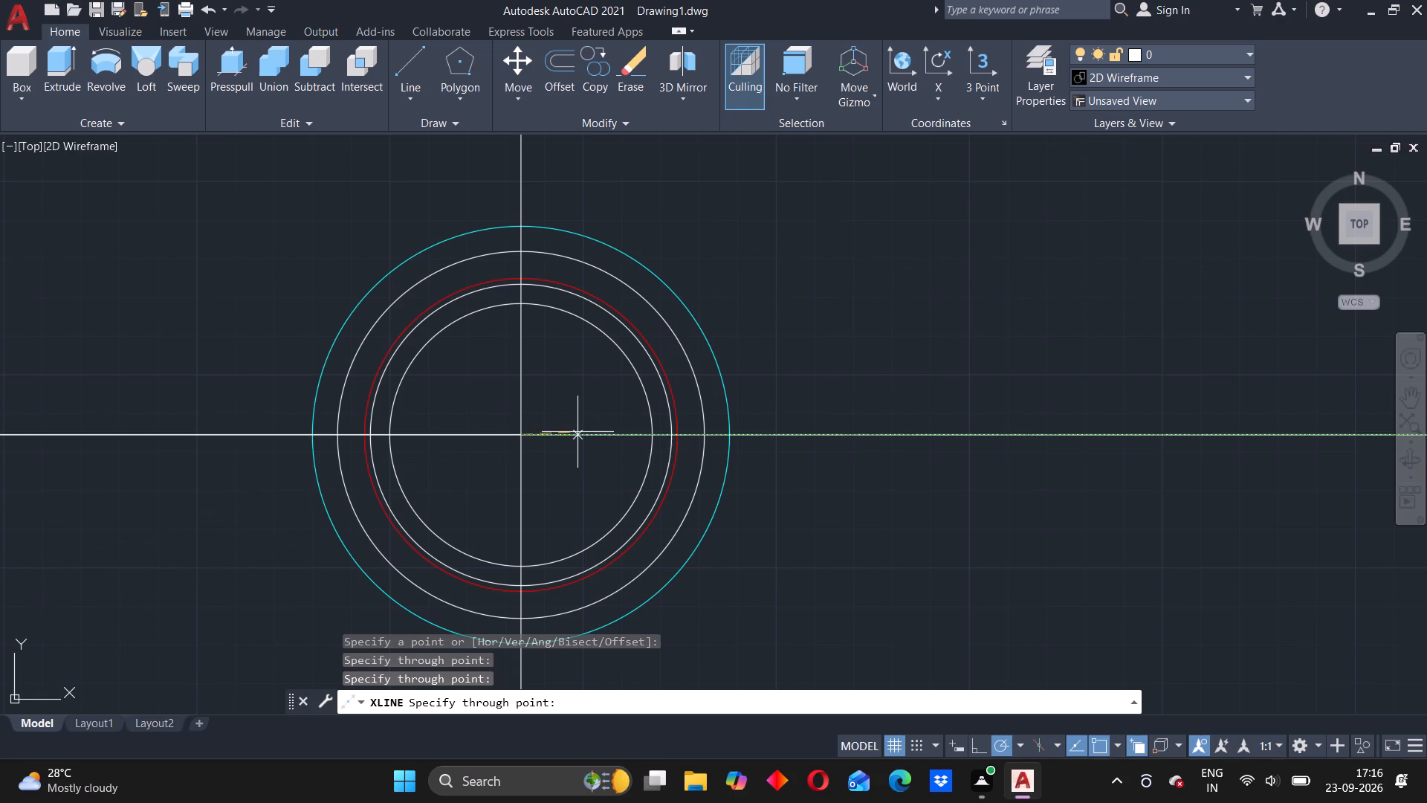
pyautogui.press('Escape')
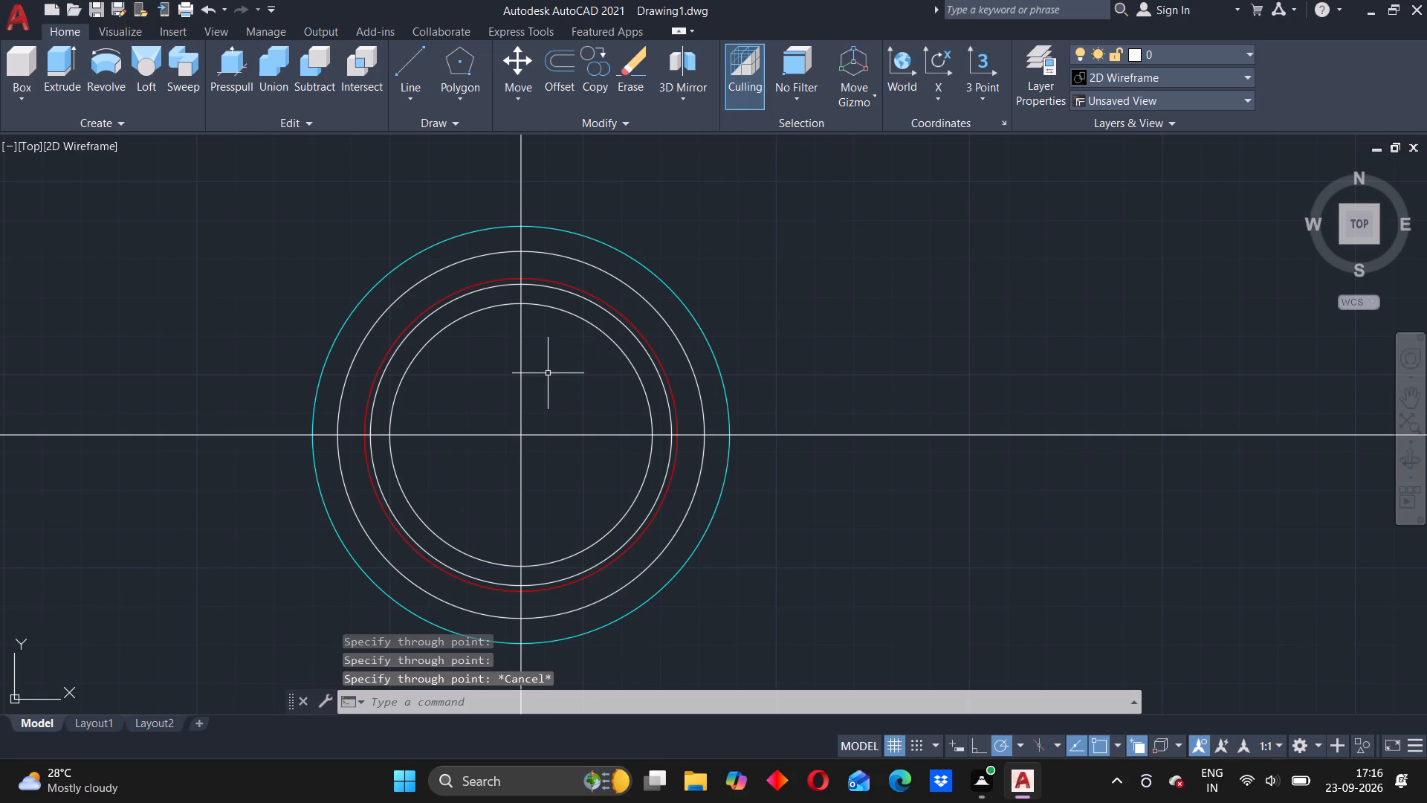
# Add a construction line at an angle of 45 degrees through the common centre of the circles.
pyautogui.scroll(1, 520, 430)
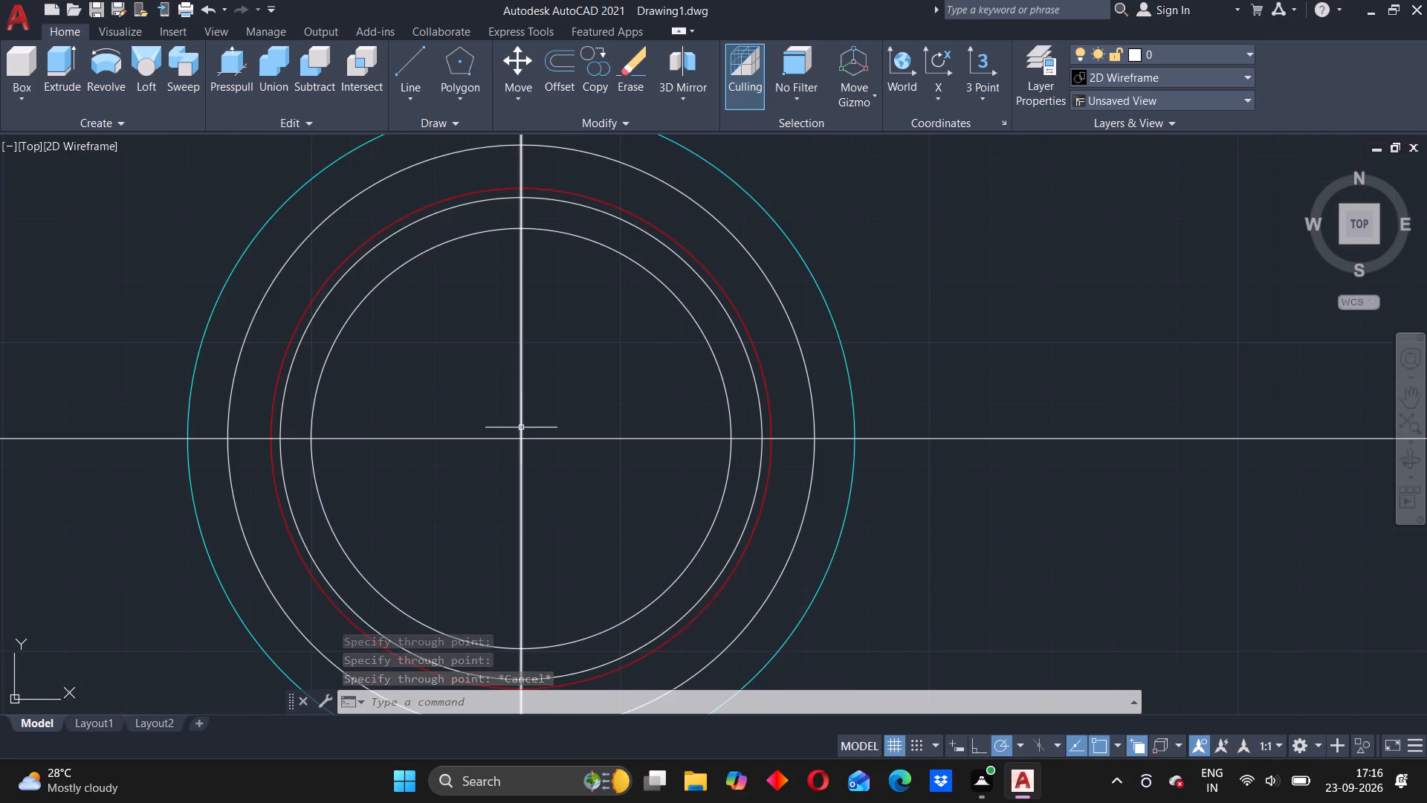
pyautogui.scroll(-3, 521, 428)
pyautogui.scroll(1, 521, 428)
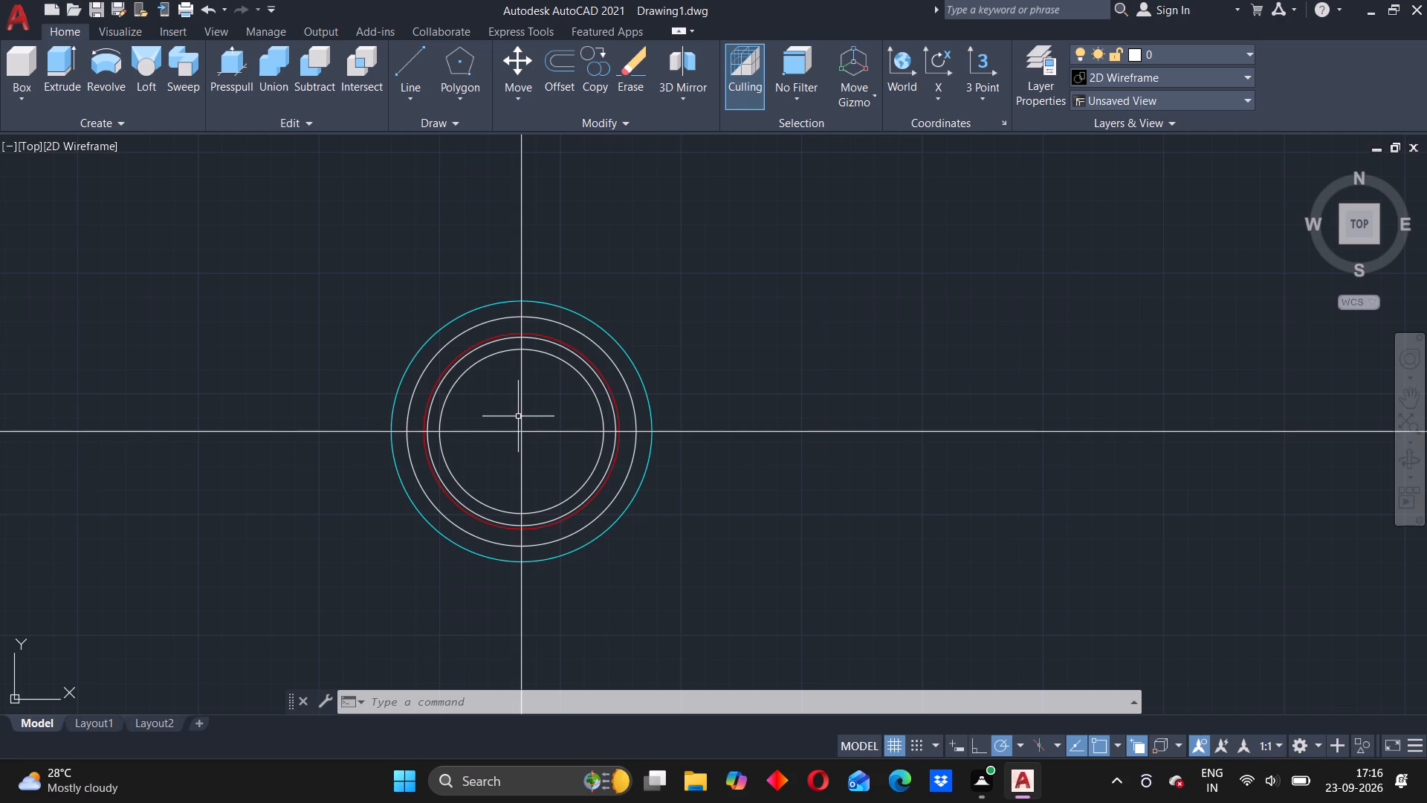
pyautogui.press('x')
pyautogui.press('l')
pyautogui.press('i')
pyautogui.write('ne')
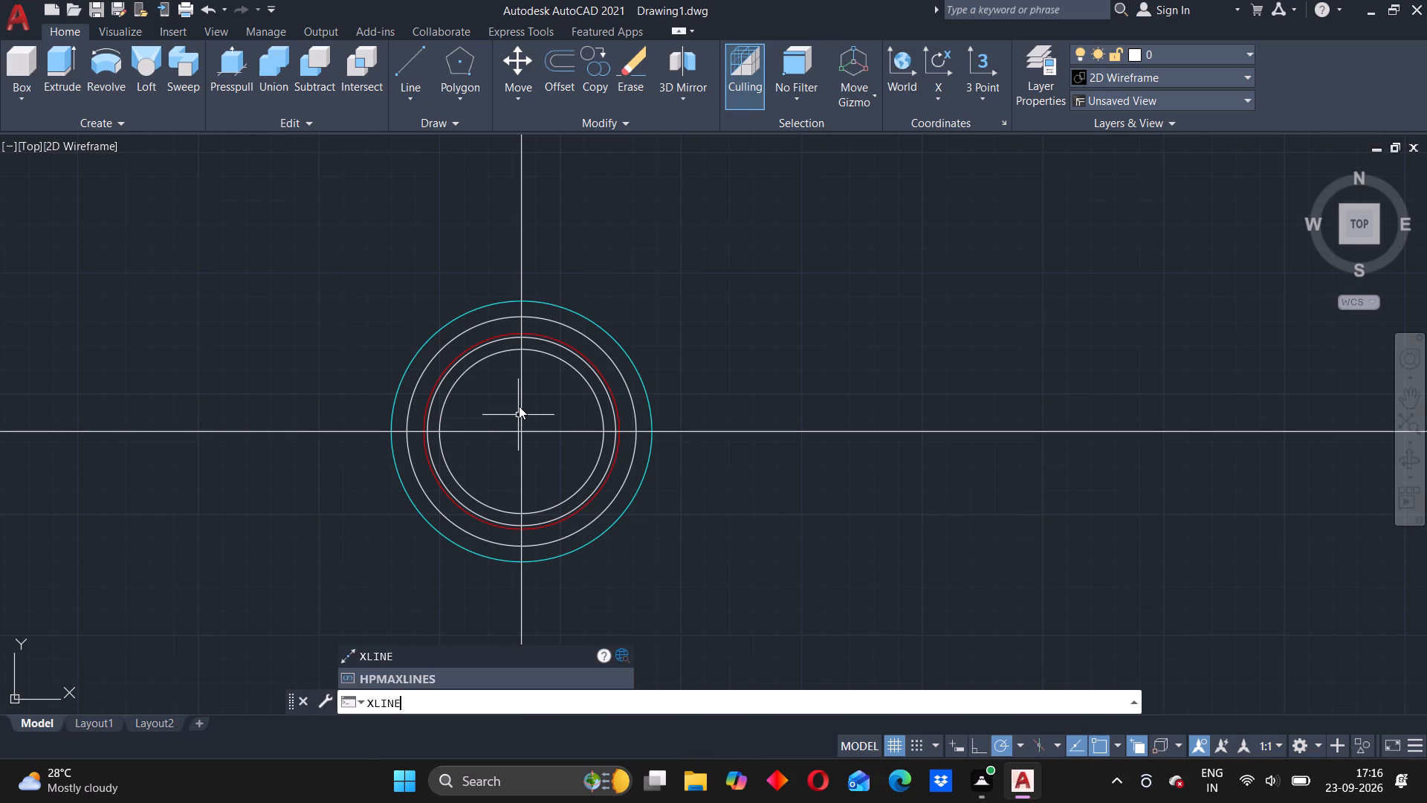
pyautogui.press('Return')
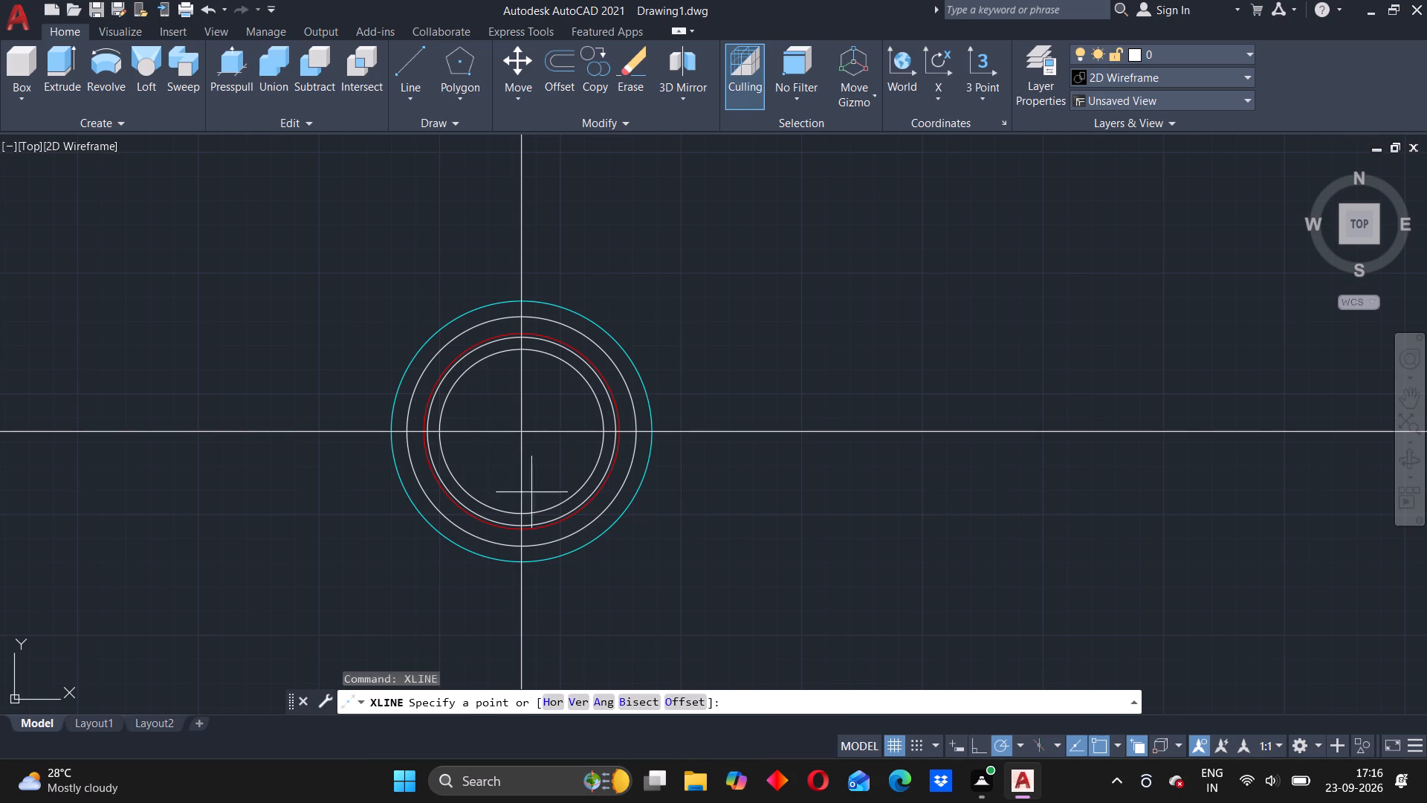
pyautogui.click(610, 696)
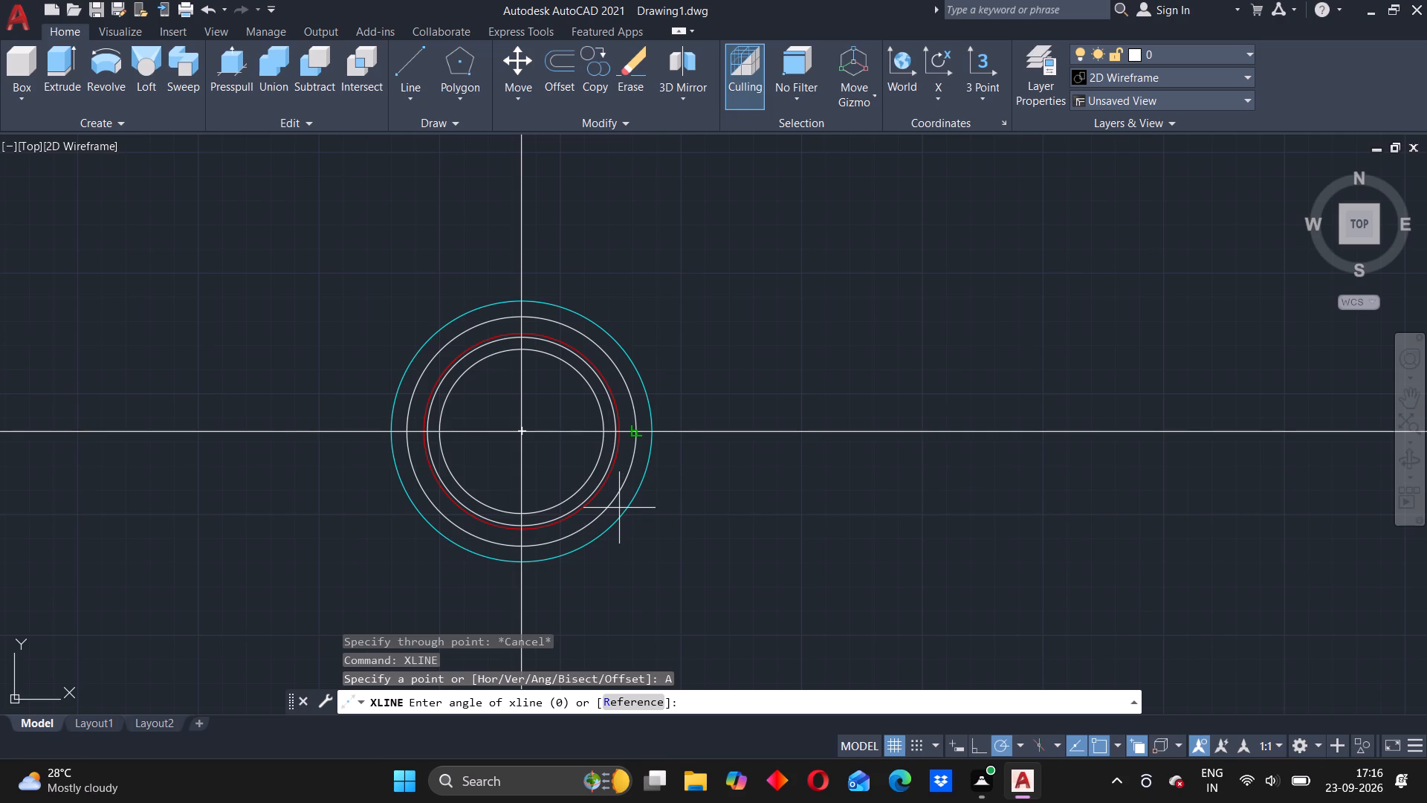
pyautogui.write('45')
pyautogui.press('Return')
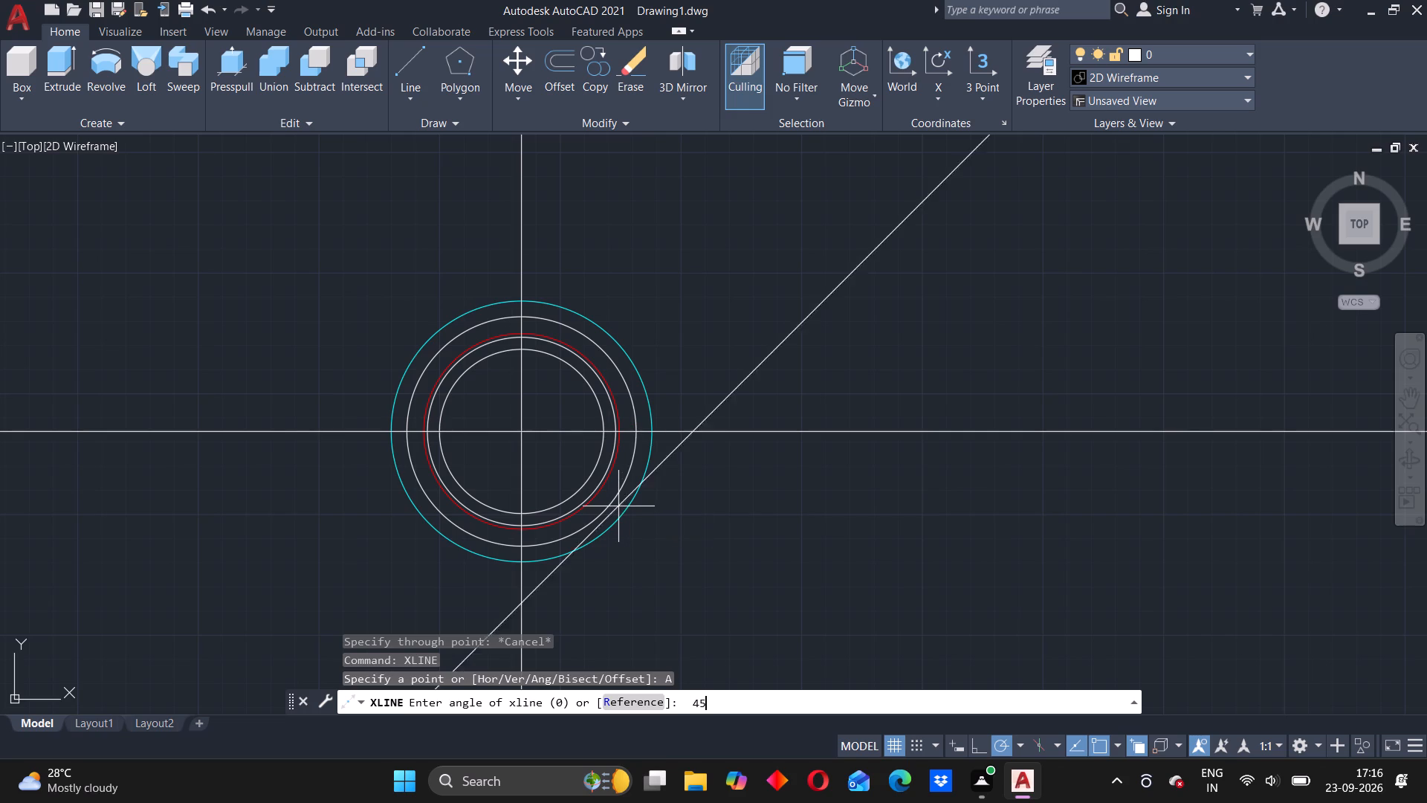
pyautogui.click(520, 432)
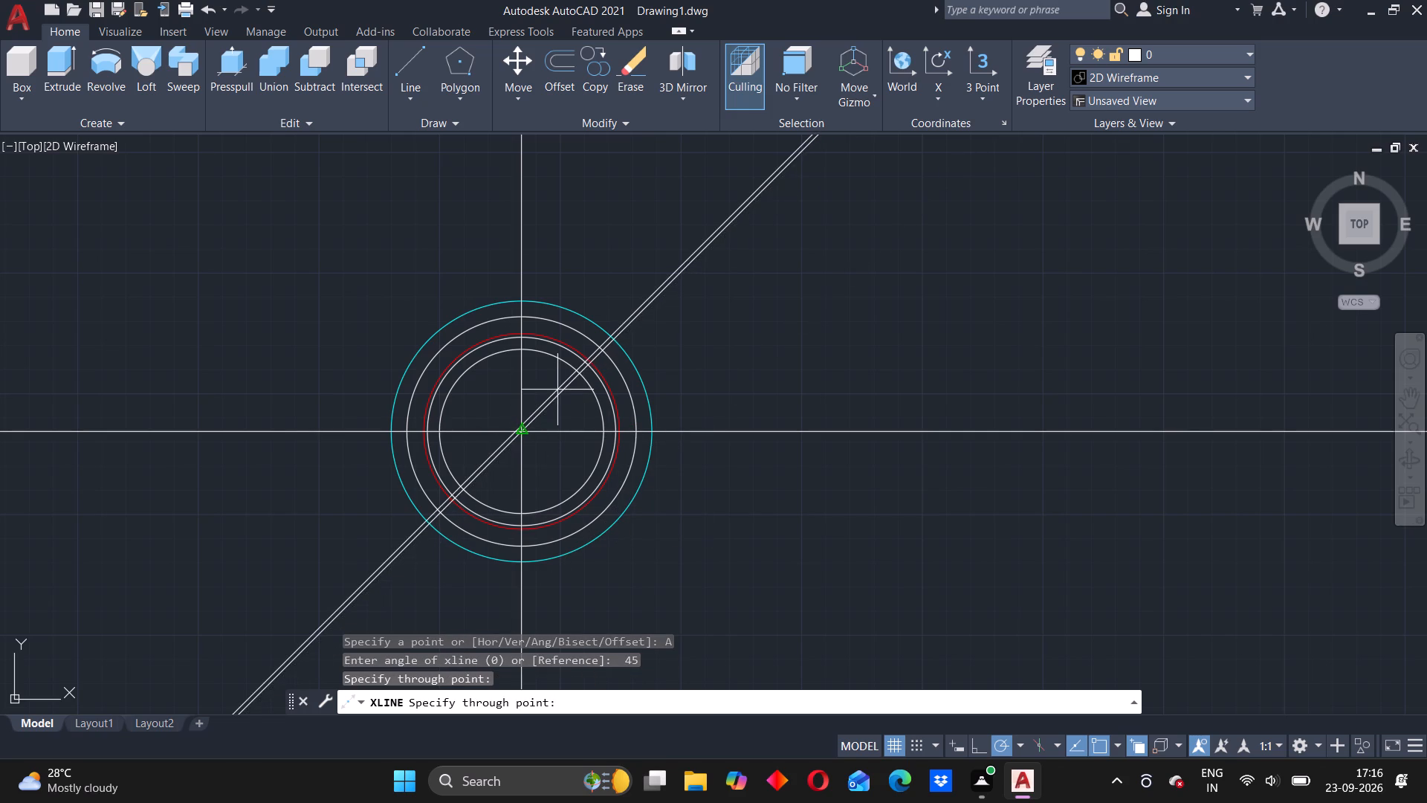
pyautogui.press('Escape')
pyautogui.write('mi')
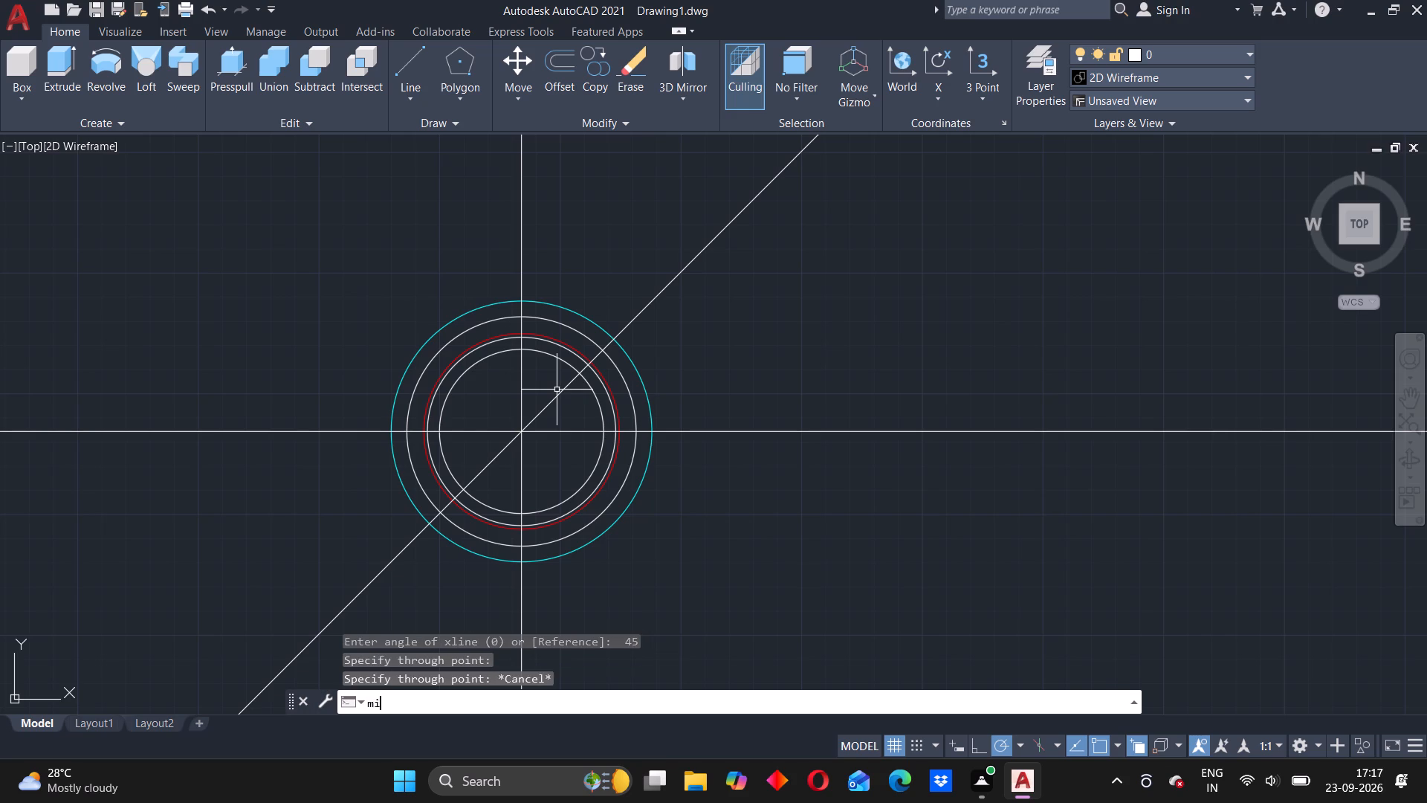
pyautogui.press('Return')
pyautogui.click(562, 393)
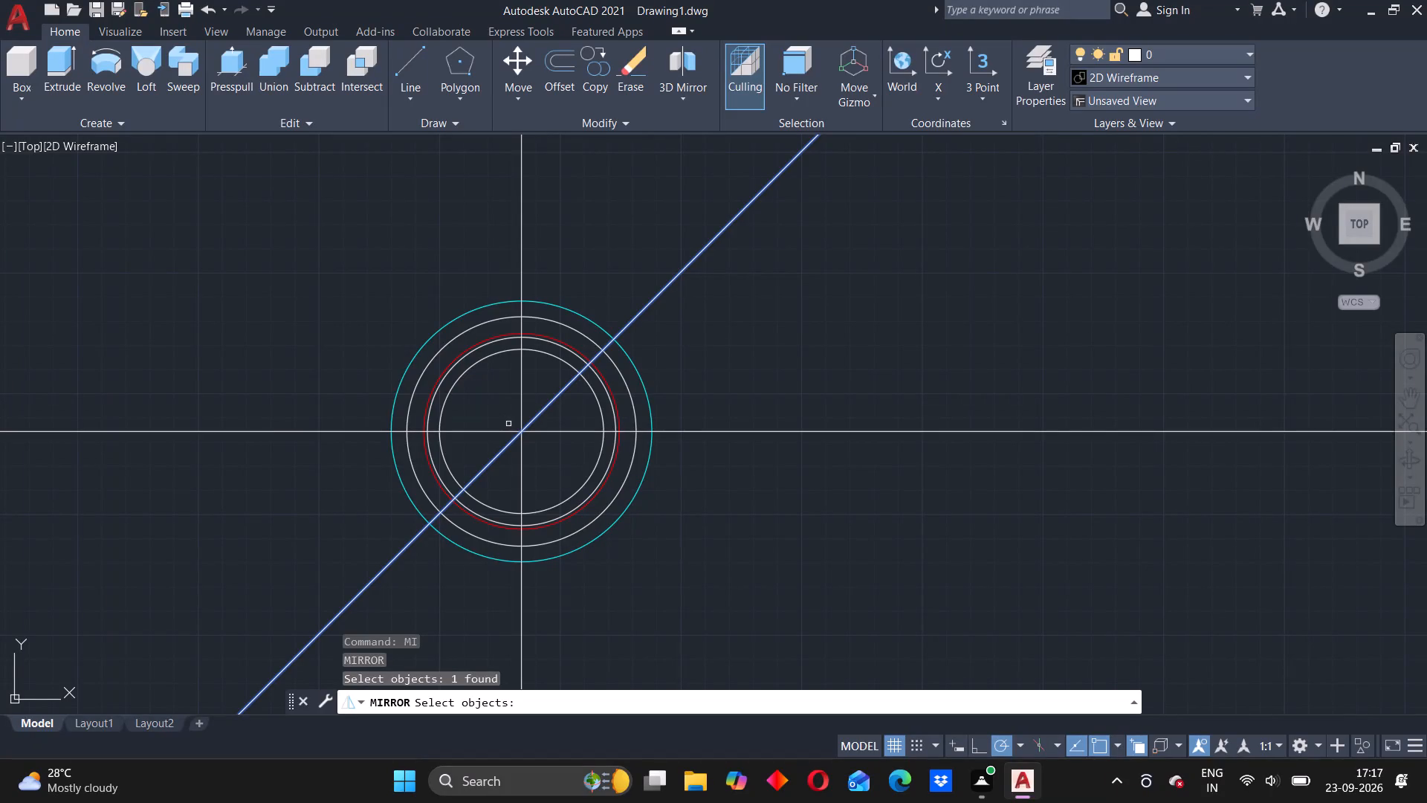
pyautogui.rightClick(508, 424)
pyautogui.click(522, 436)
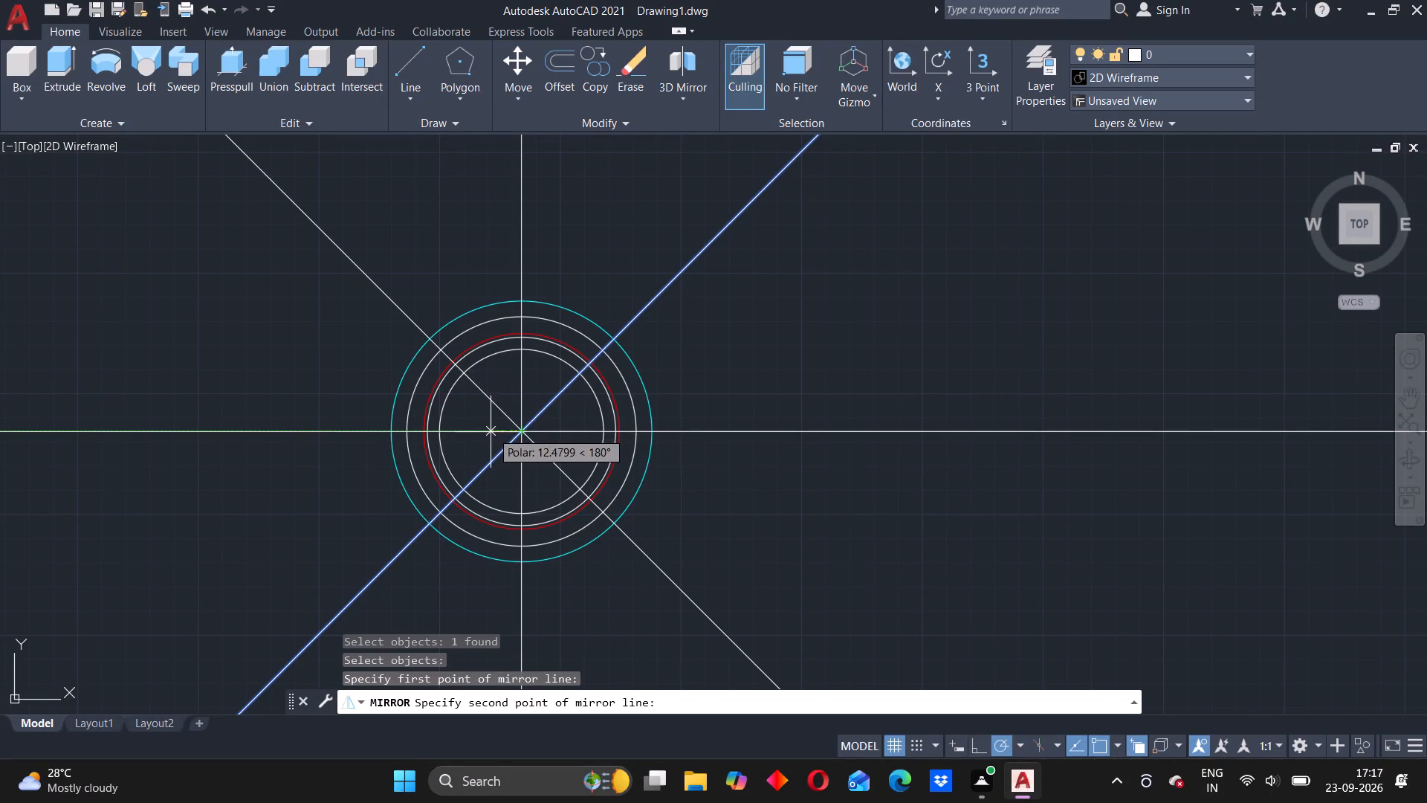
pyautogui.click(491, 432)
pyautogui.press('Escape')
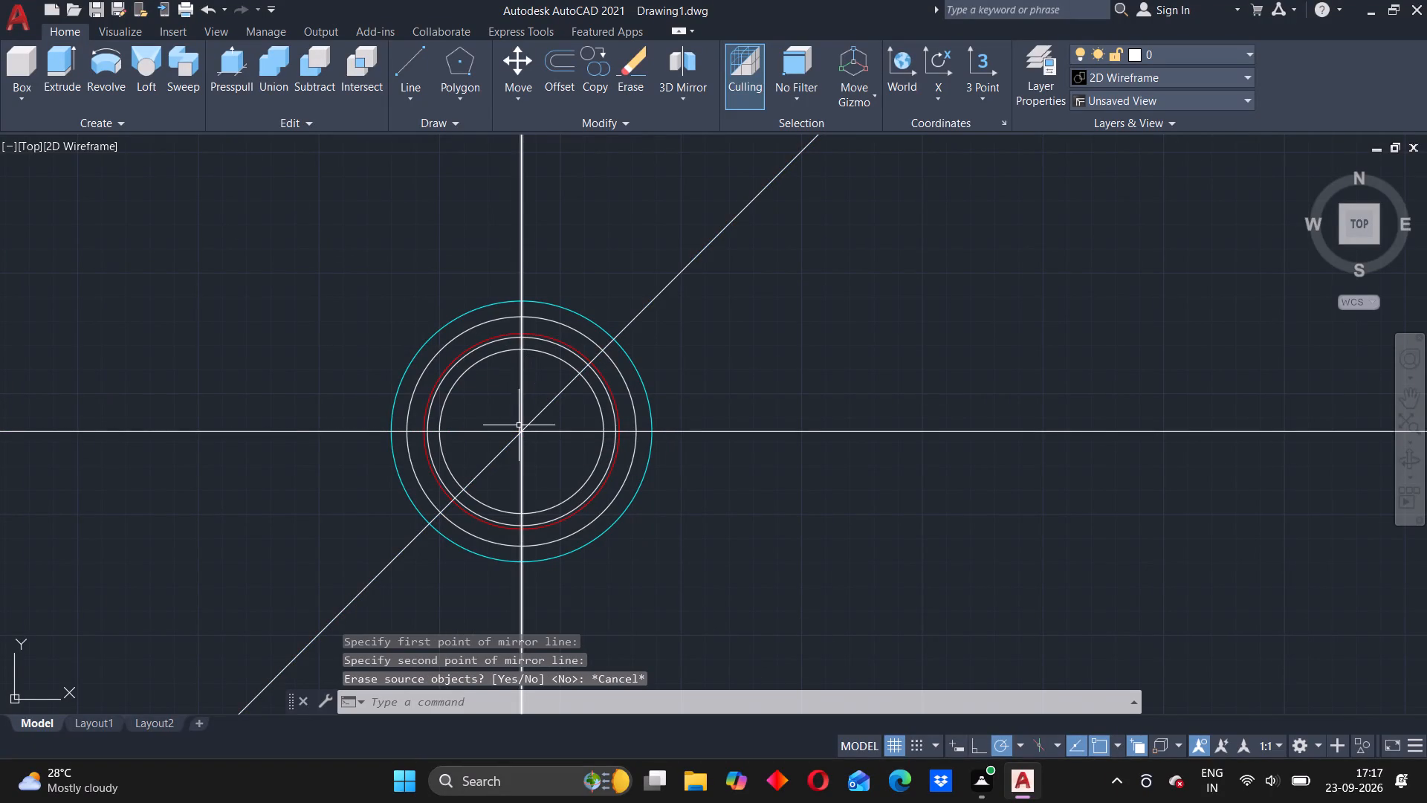
# Mirror the 45-degree construction line about the vertical centre line, keeping the source line.
pyautogui.press('m')
pyautogui.press('i')
pyautogui.press('Return')
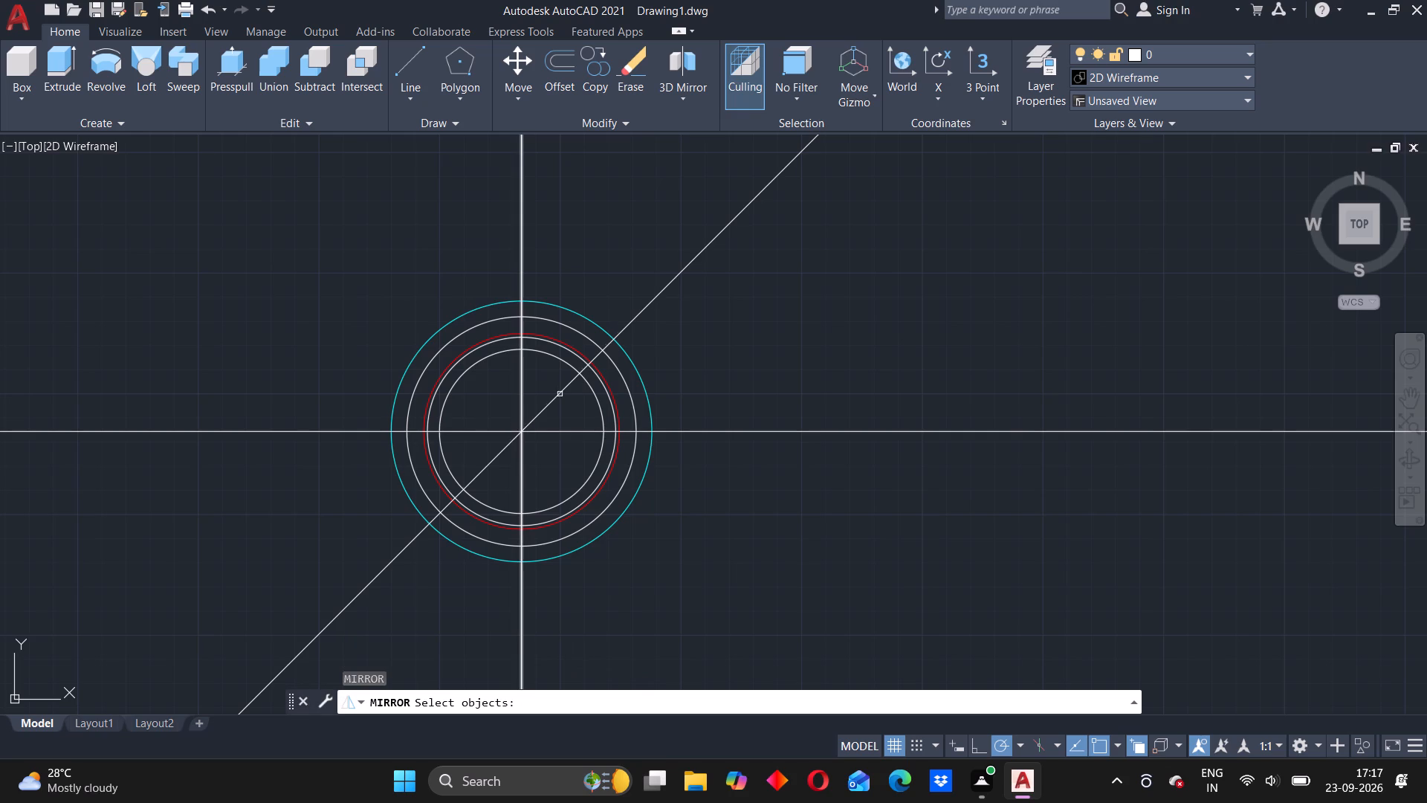
pyautogui.click(543, 405)
pyautogui.click(544, 408)
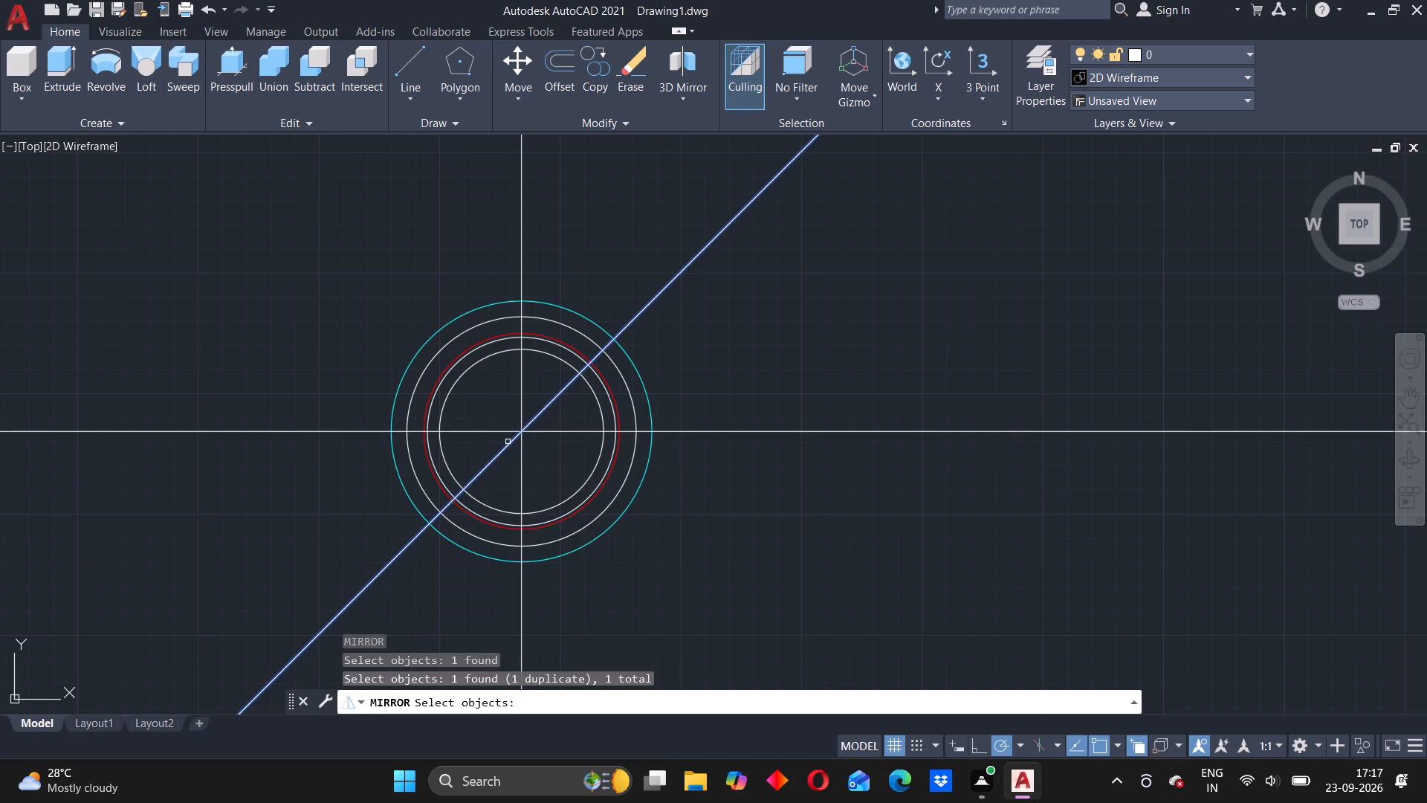
pyautogui.rightClick(500, 396)
pyautogui.click(518, 429)
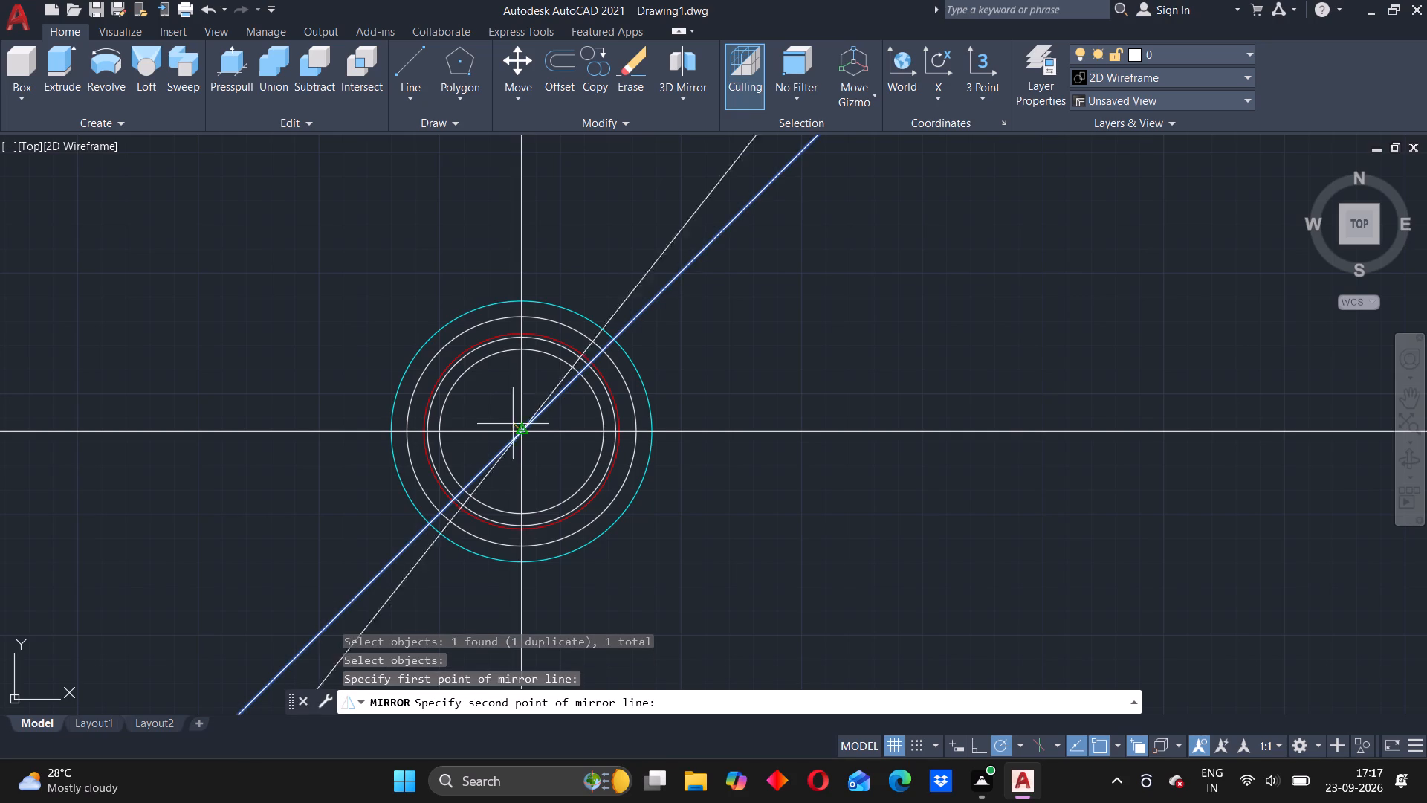
pyautogui.click(520, 396)
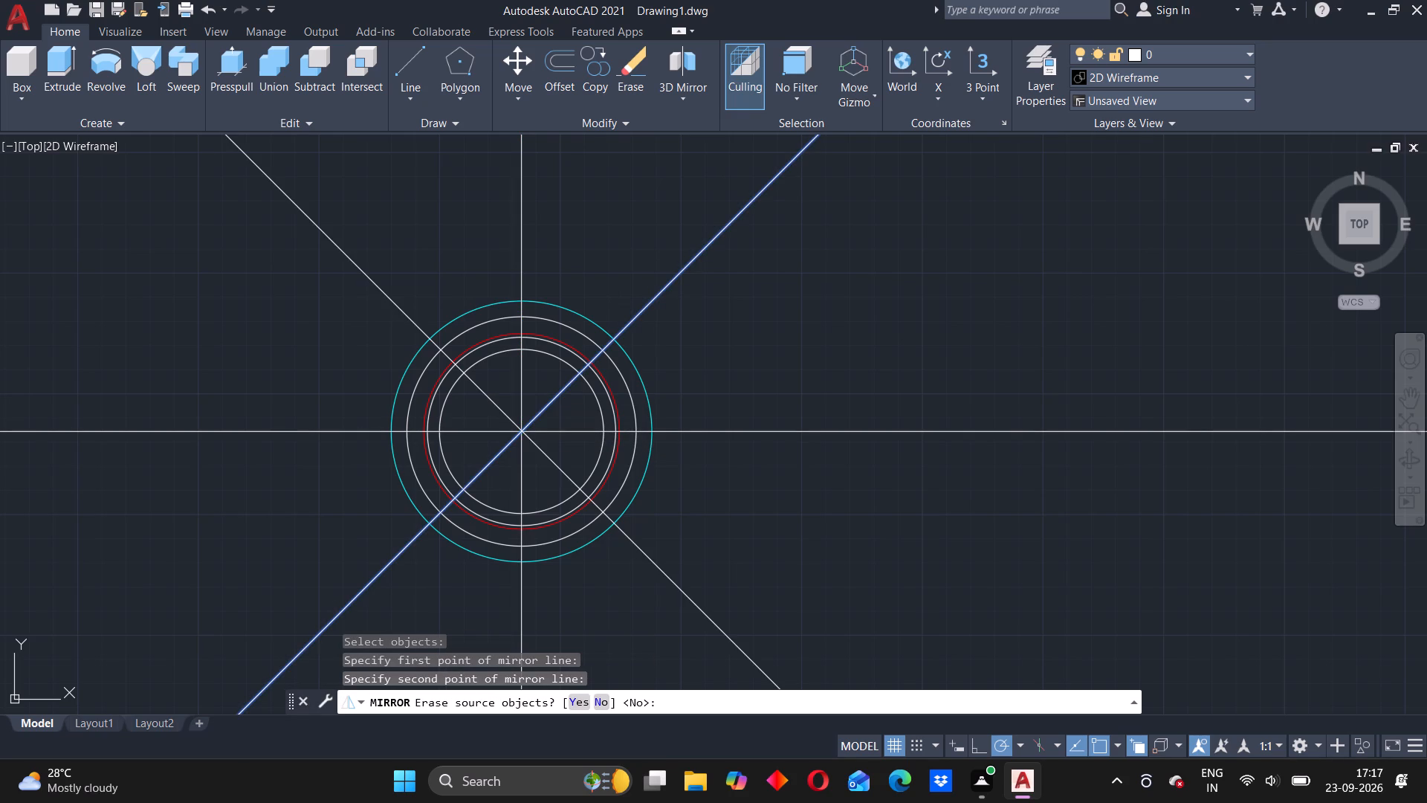
pyautogui.rightClick(630, 332)
pyautogui.click(671, 431)
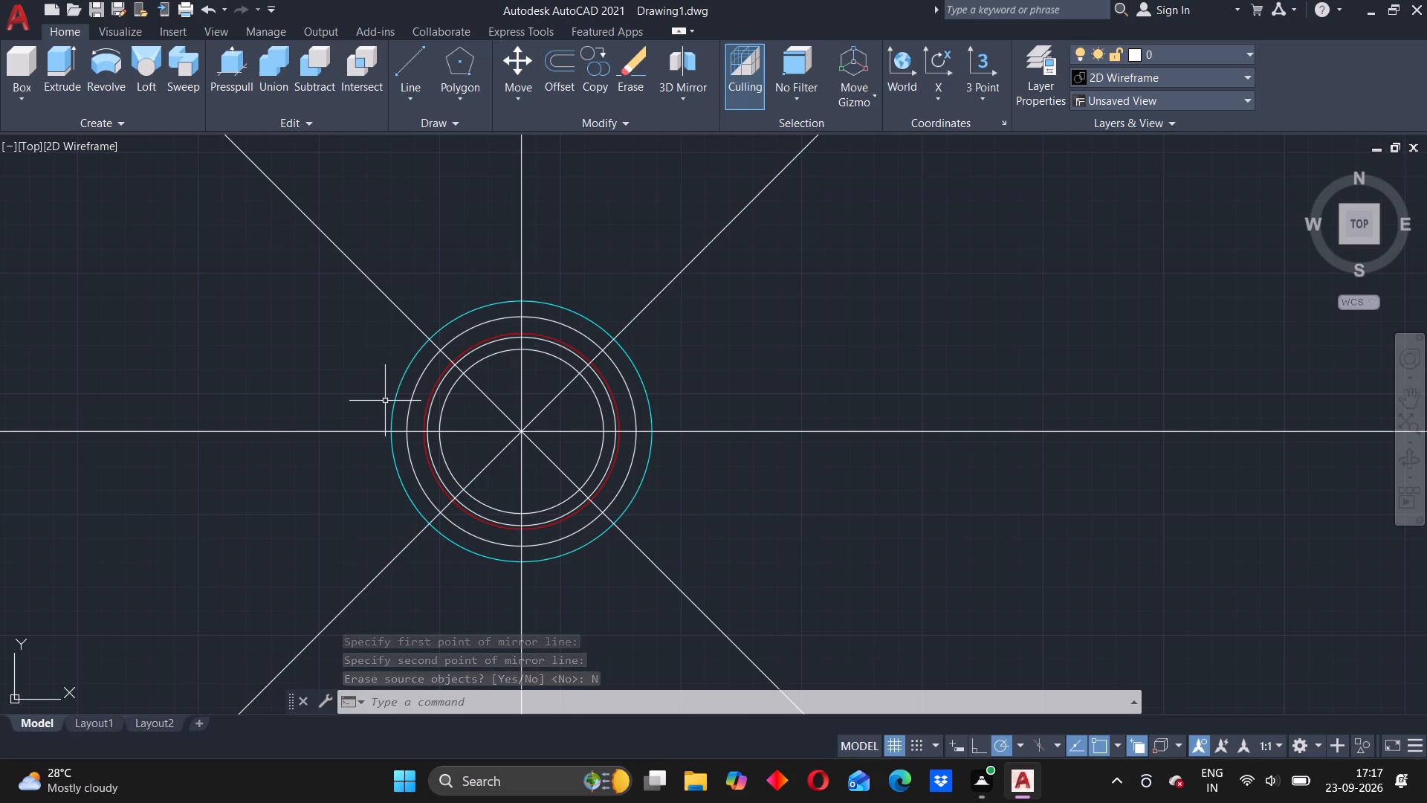
# Draw a circle of radius 13 centred where the cyan circle crosses the upper-left diagonal construction line.
pyautogui.press('c')
pyautogui.press('Return')
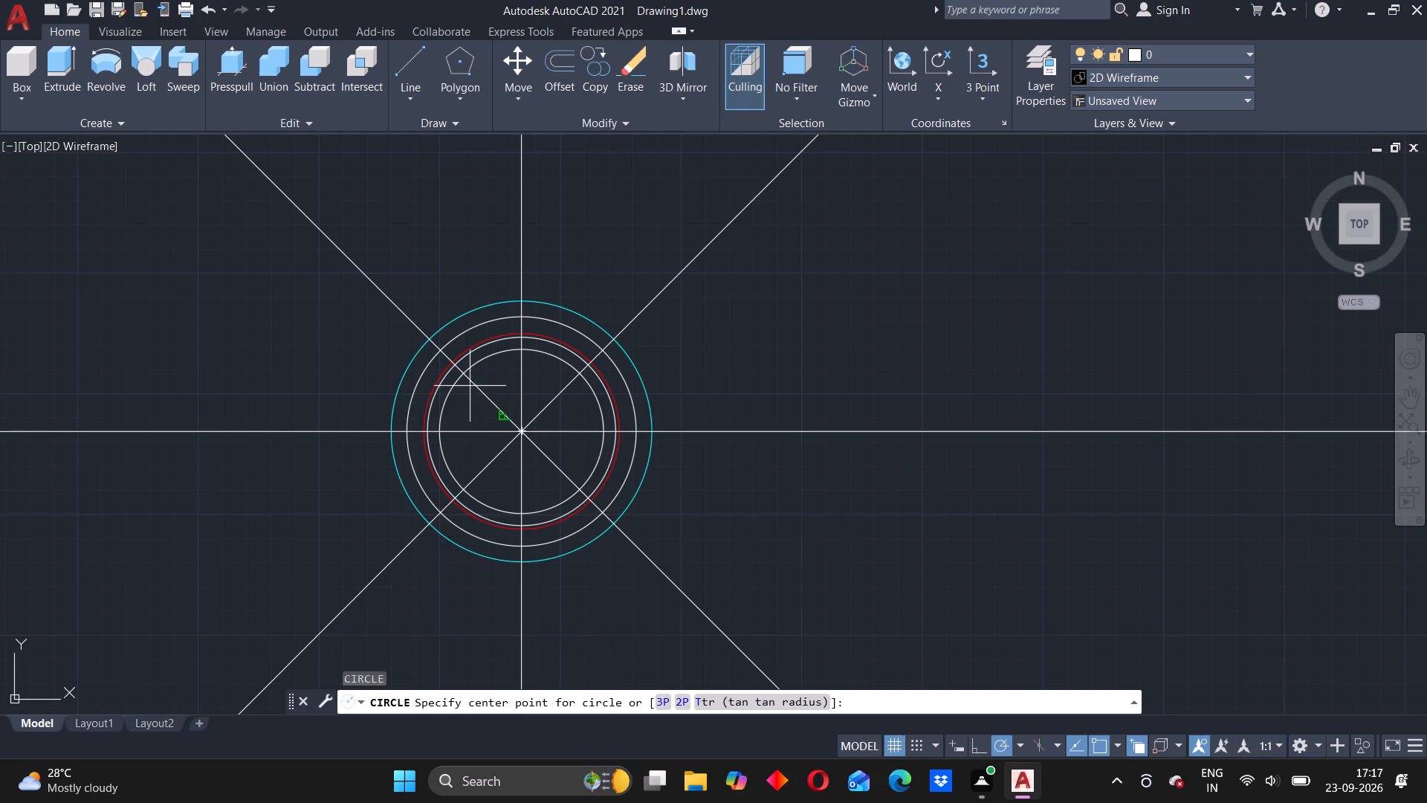
pyautogui.click(433, 338)
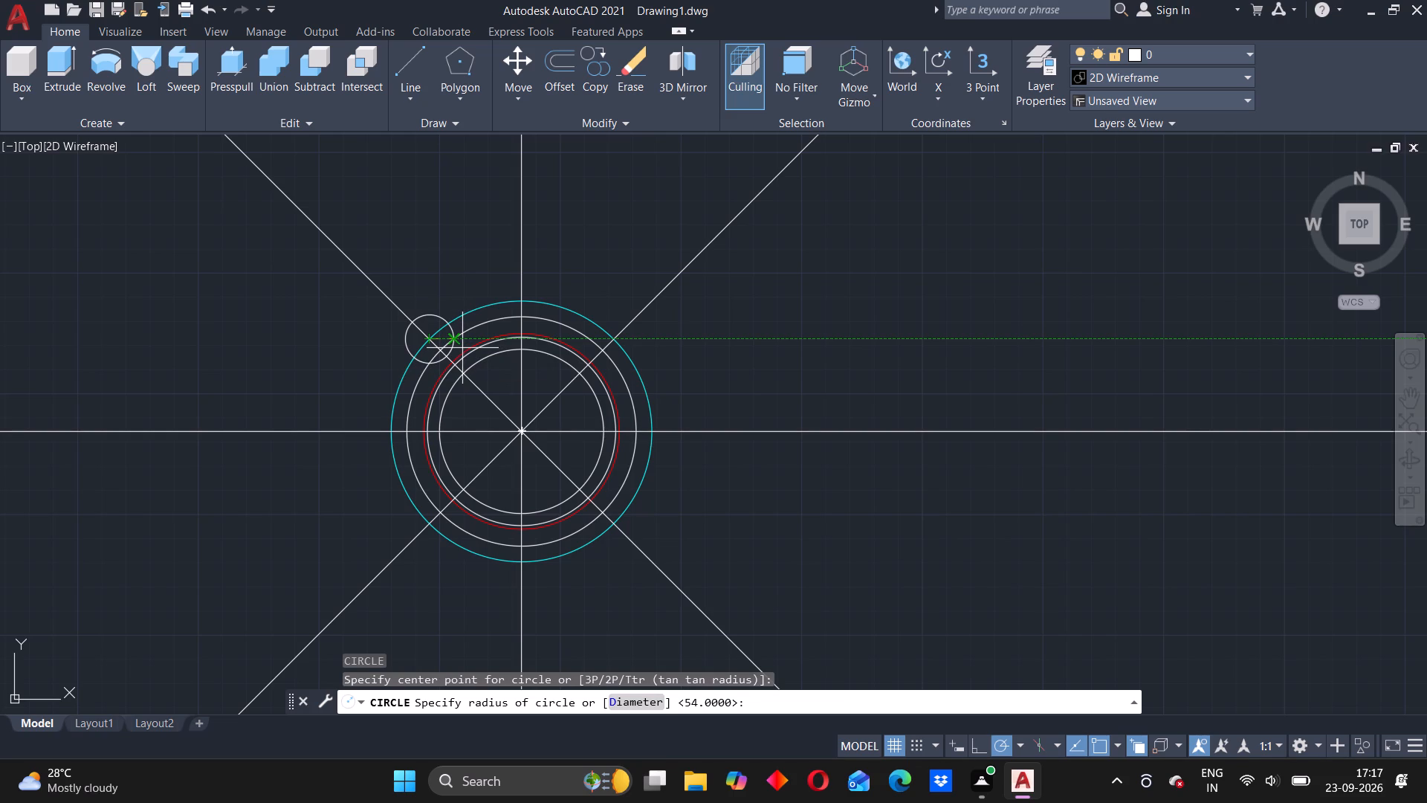
pyautogui.write('13')
pyautogui.press('Return')
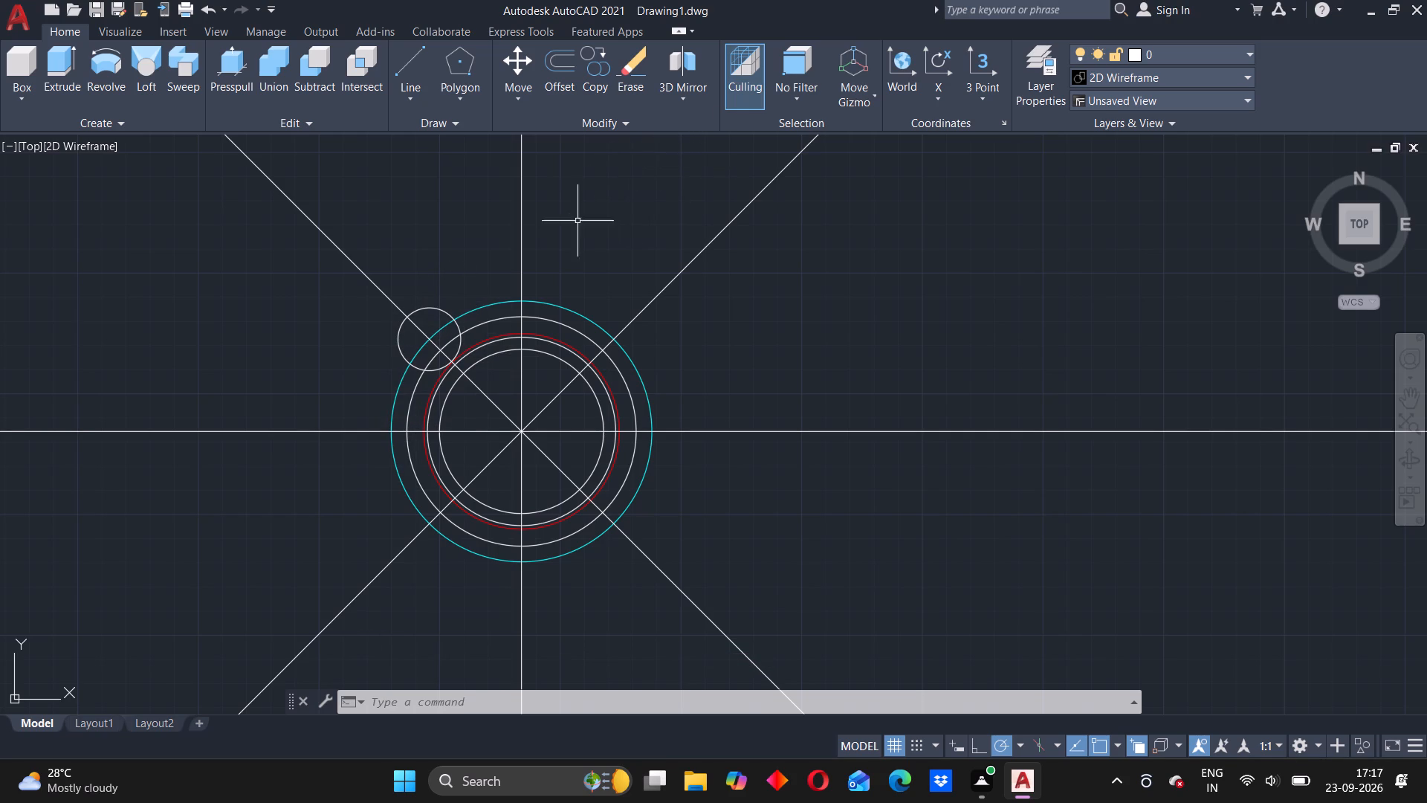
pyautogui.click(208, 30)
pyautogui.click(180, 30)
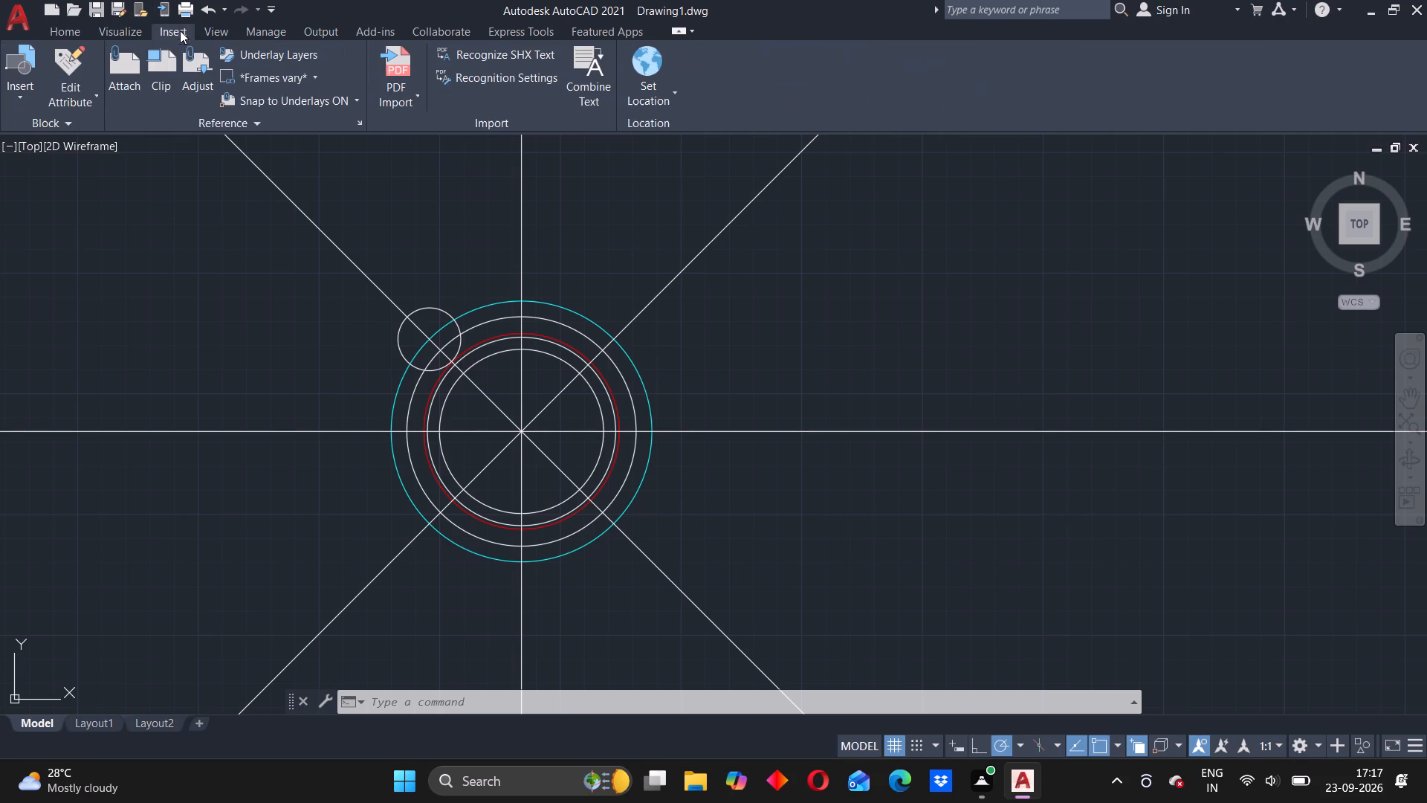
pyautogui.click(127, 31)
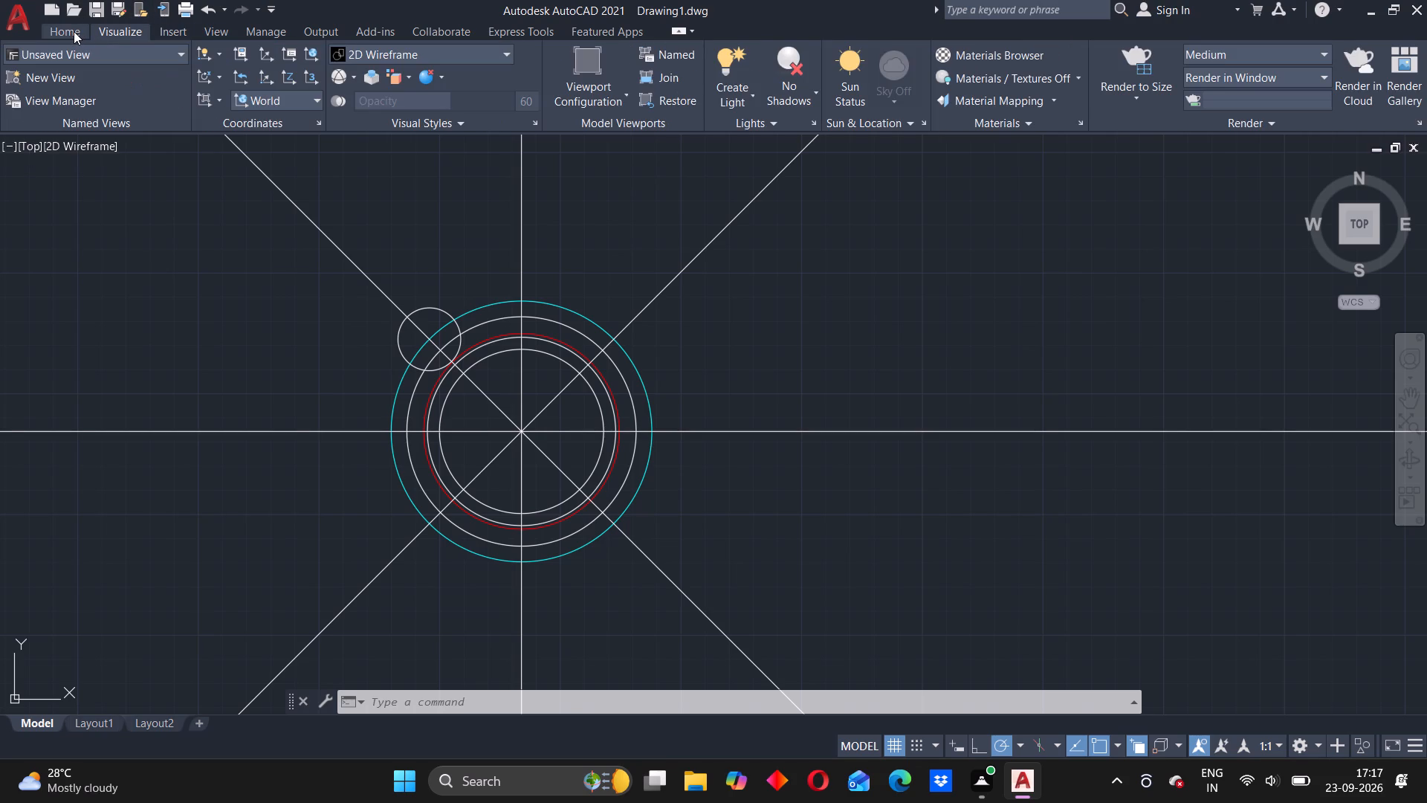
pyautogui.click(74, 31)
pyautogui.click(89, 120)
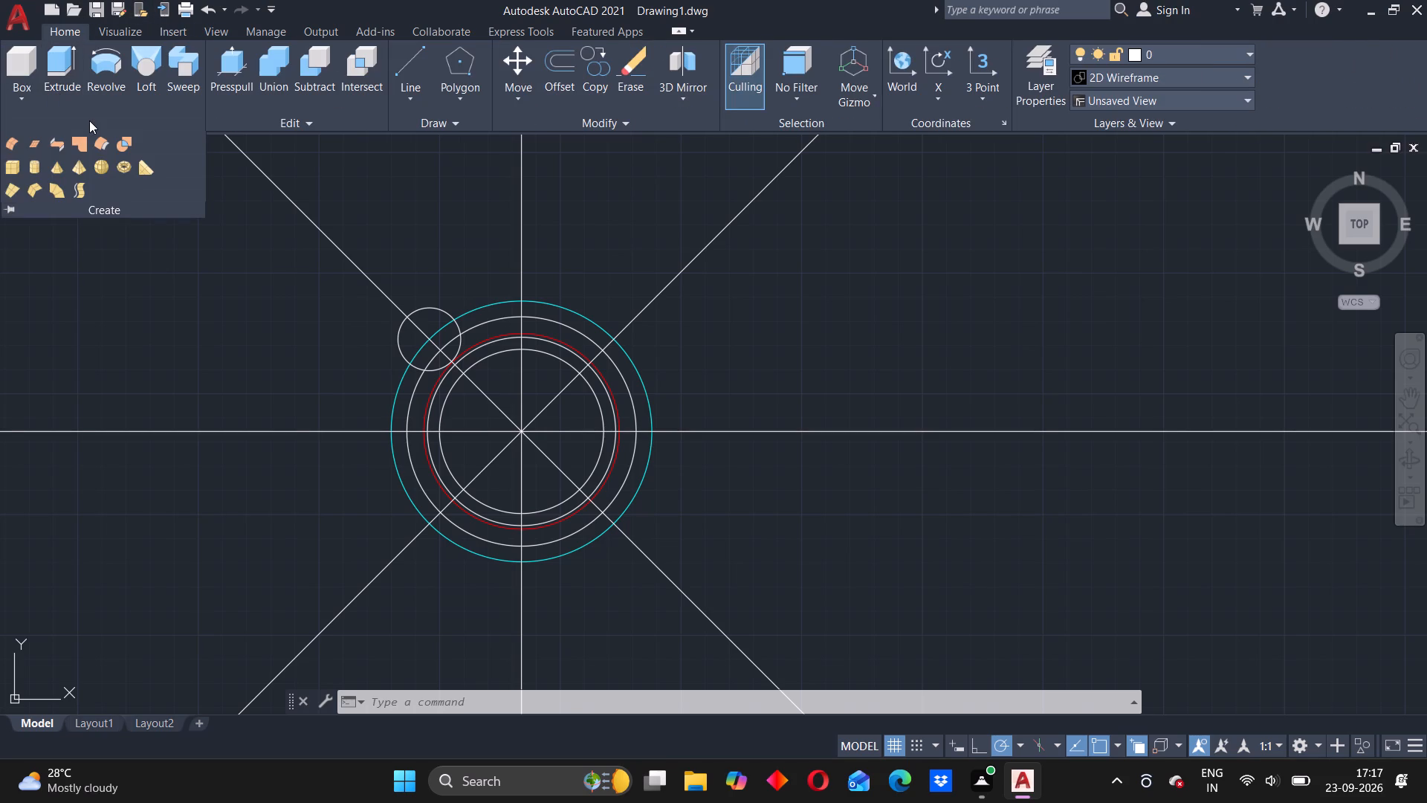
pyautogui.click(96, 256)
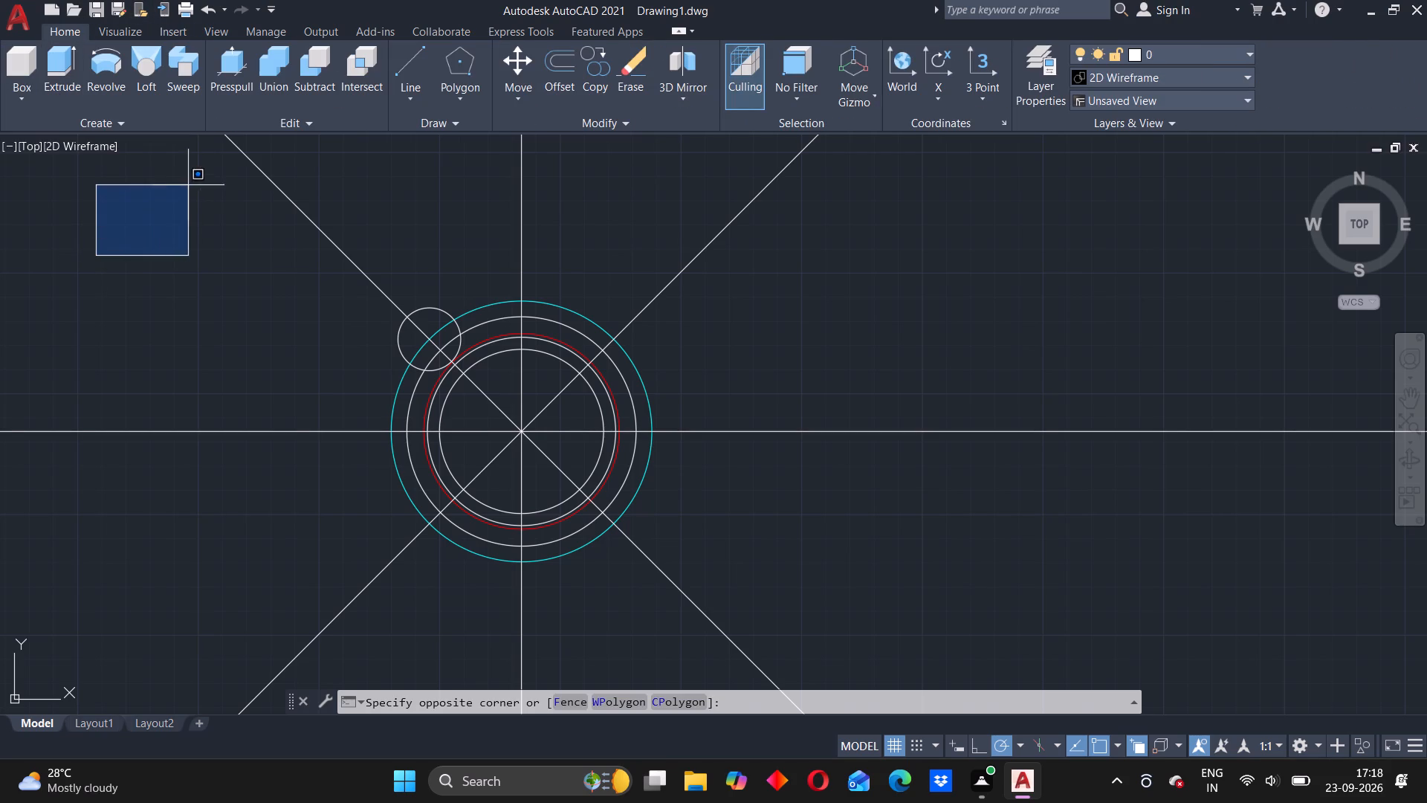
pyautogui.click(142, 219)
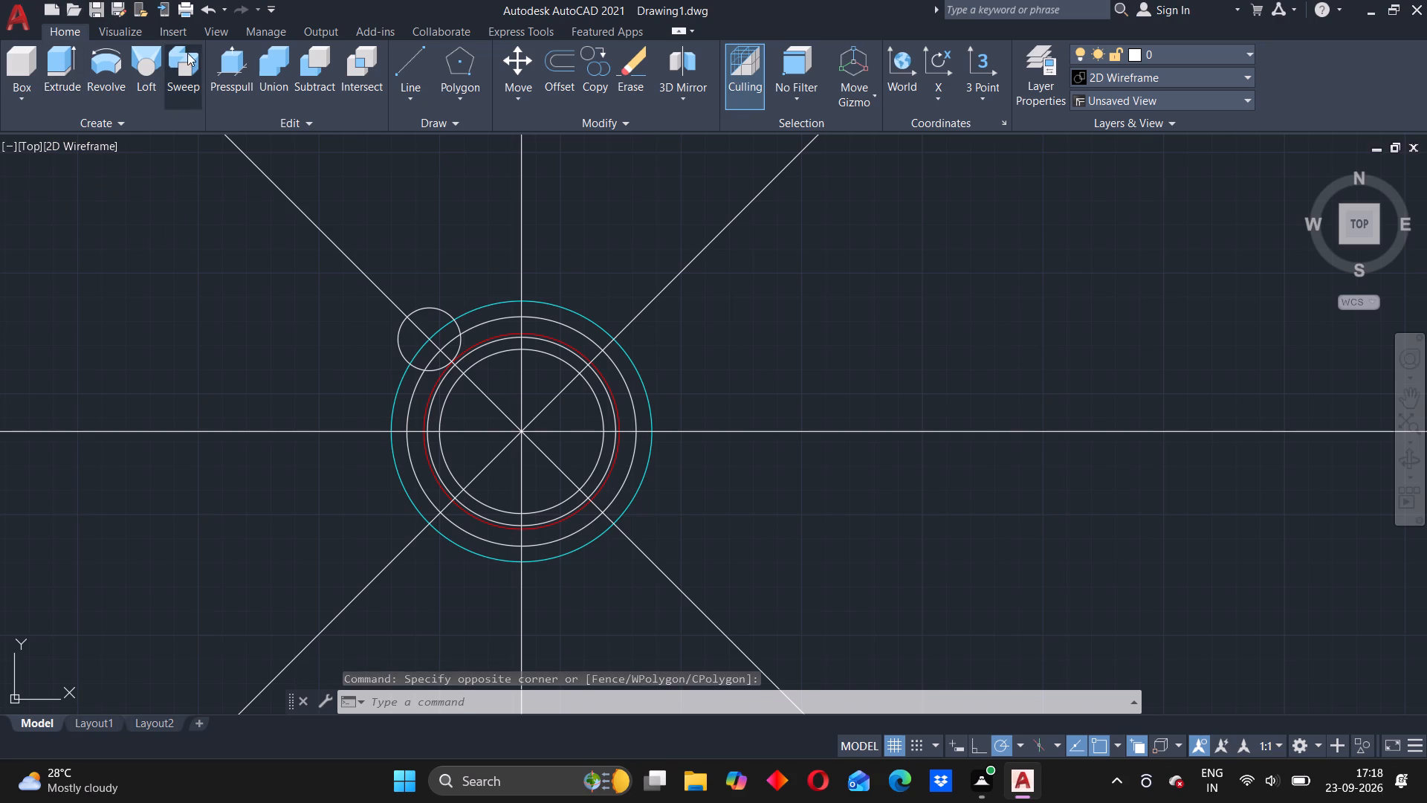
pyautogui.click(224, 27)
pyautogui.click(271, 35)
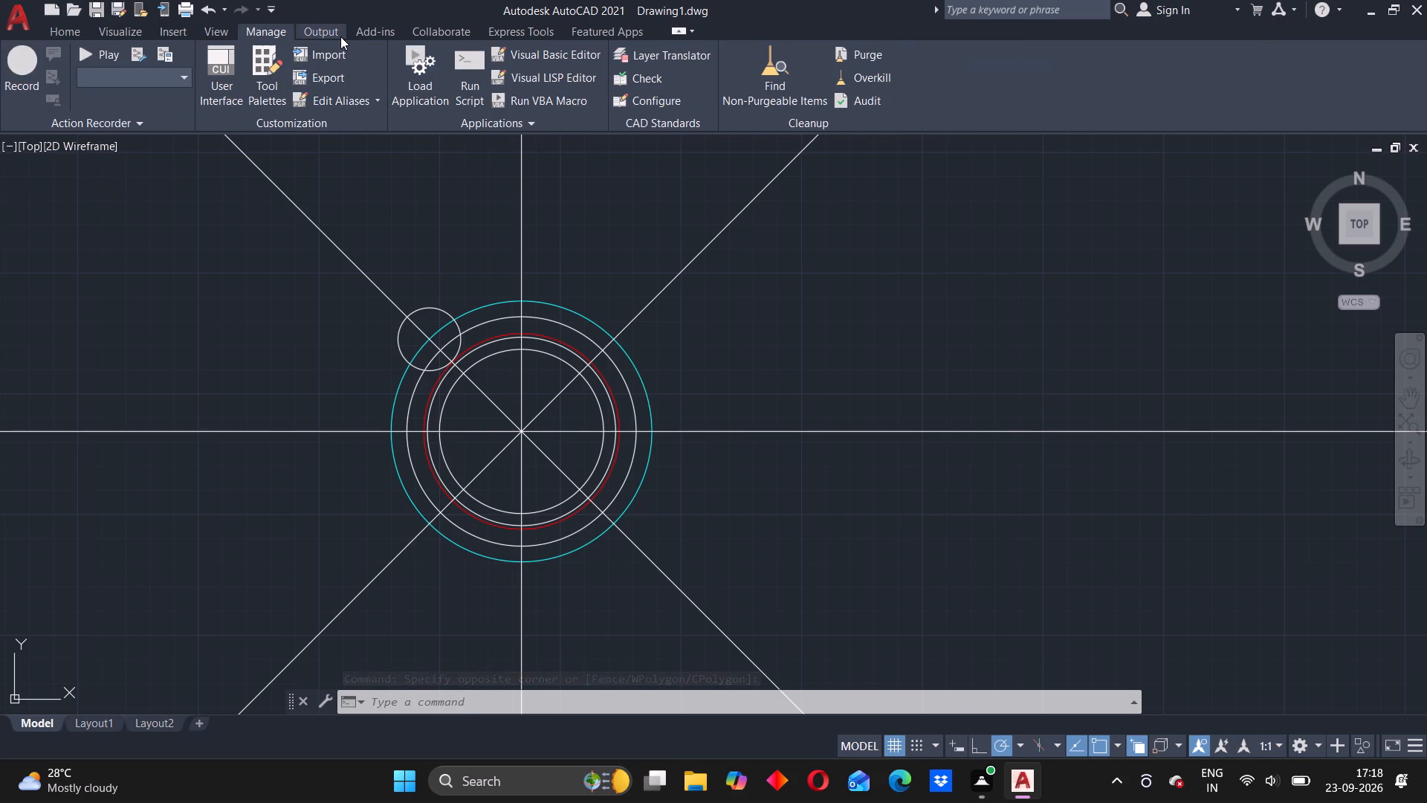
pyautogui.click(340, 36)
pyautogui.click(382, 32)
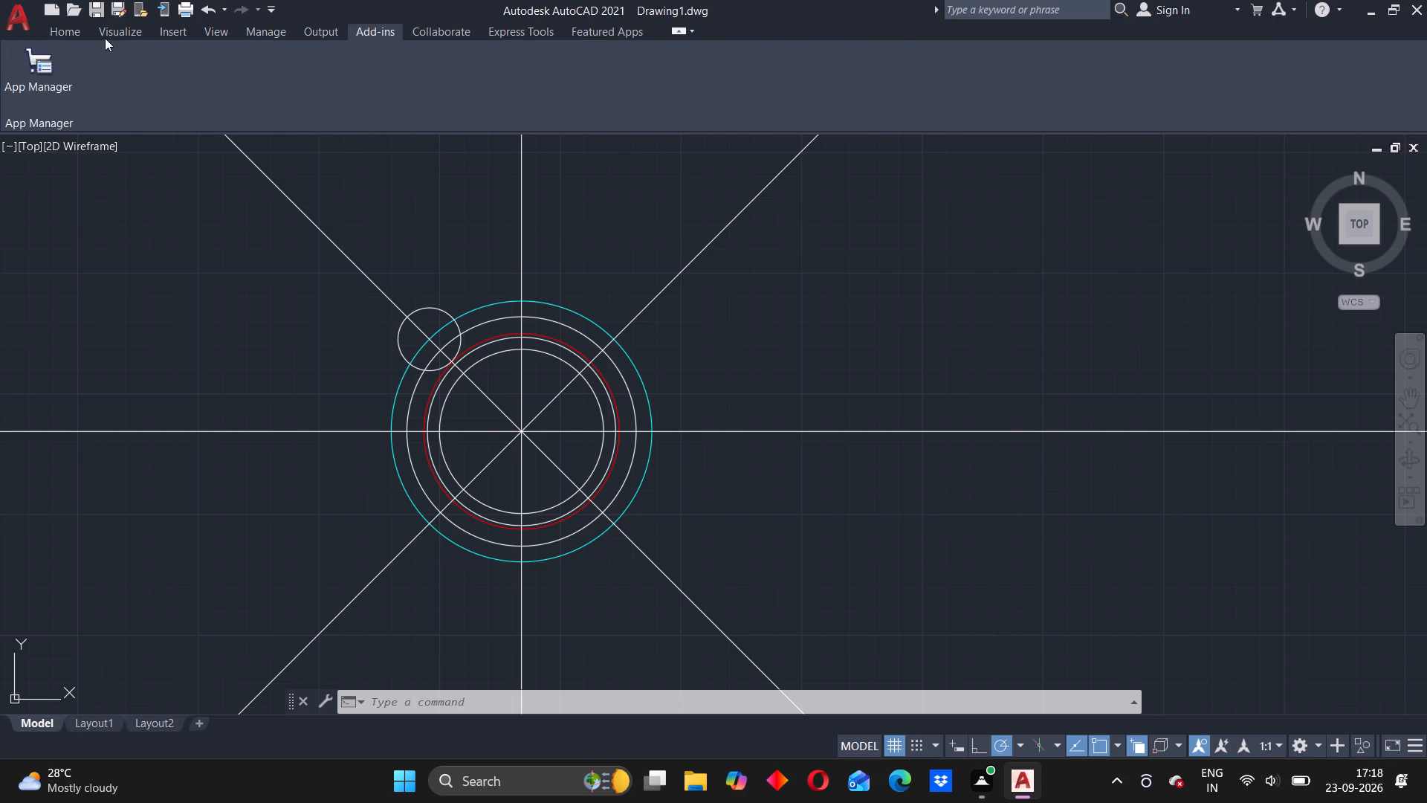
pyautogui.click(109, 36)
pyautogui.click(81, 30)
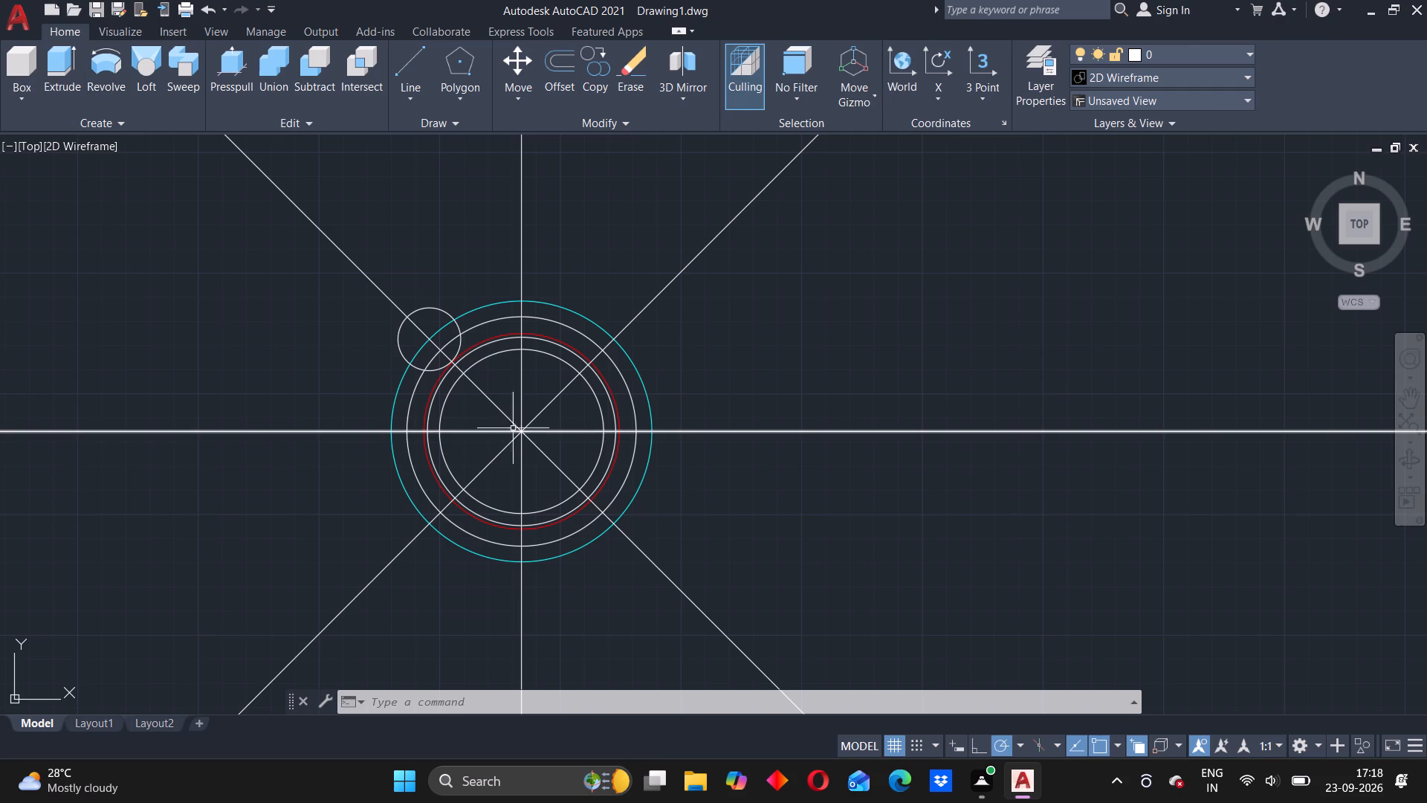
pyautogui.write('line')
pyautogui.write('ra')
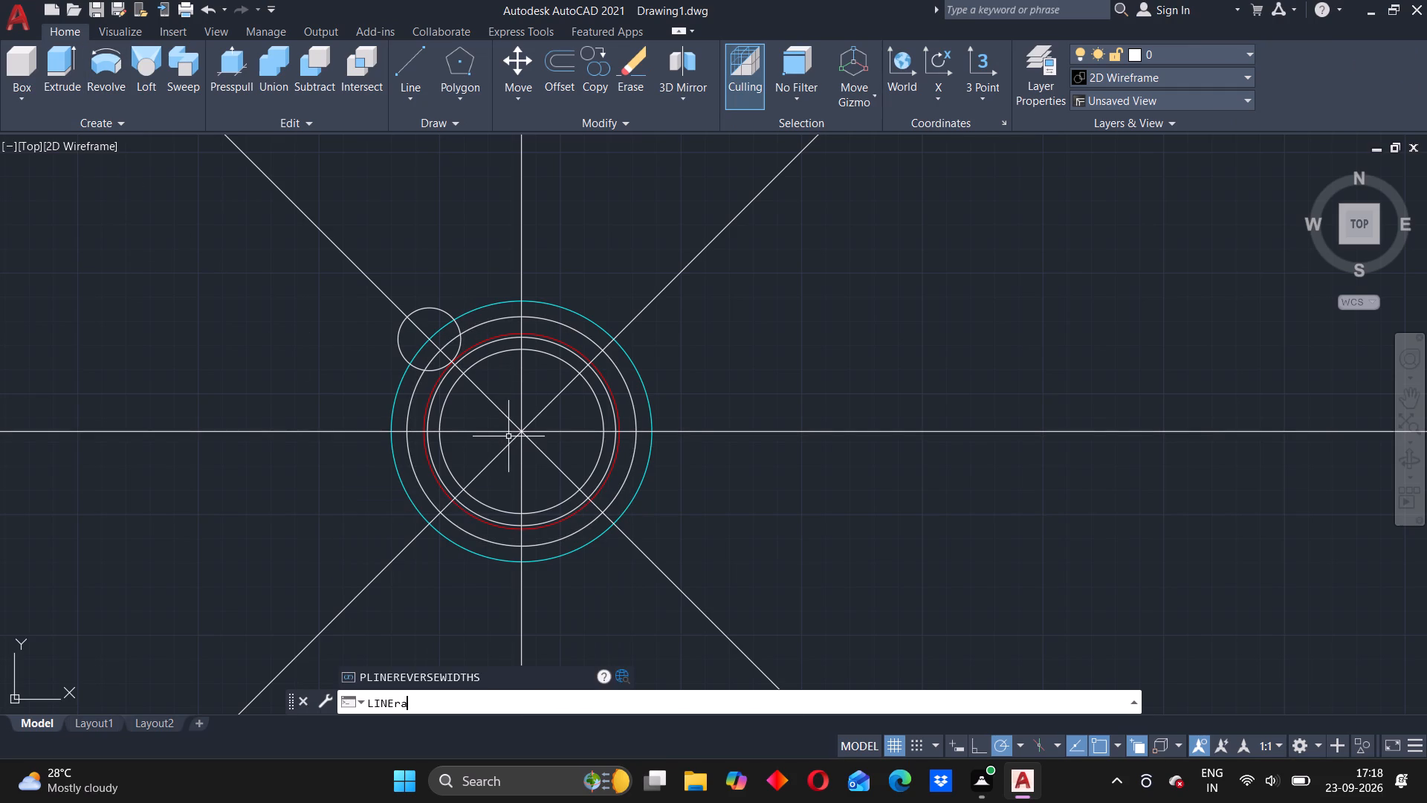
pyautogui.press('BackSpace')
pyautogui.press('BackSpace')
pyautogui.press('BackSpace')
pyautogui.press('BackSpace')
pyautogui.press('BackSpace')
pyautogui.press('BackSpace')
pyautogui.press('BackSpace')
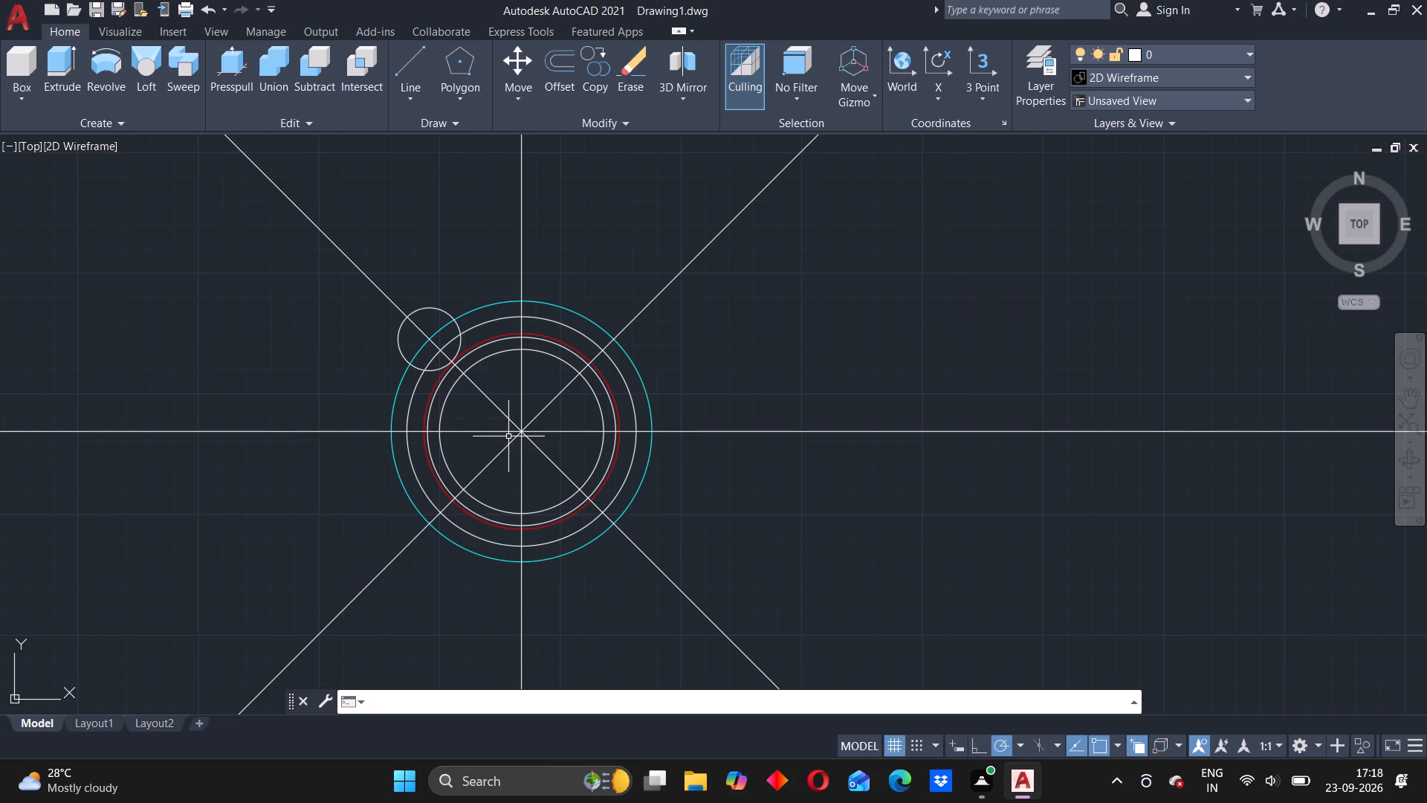
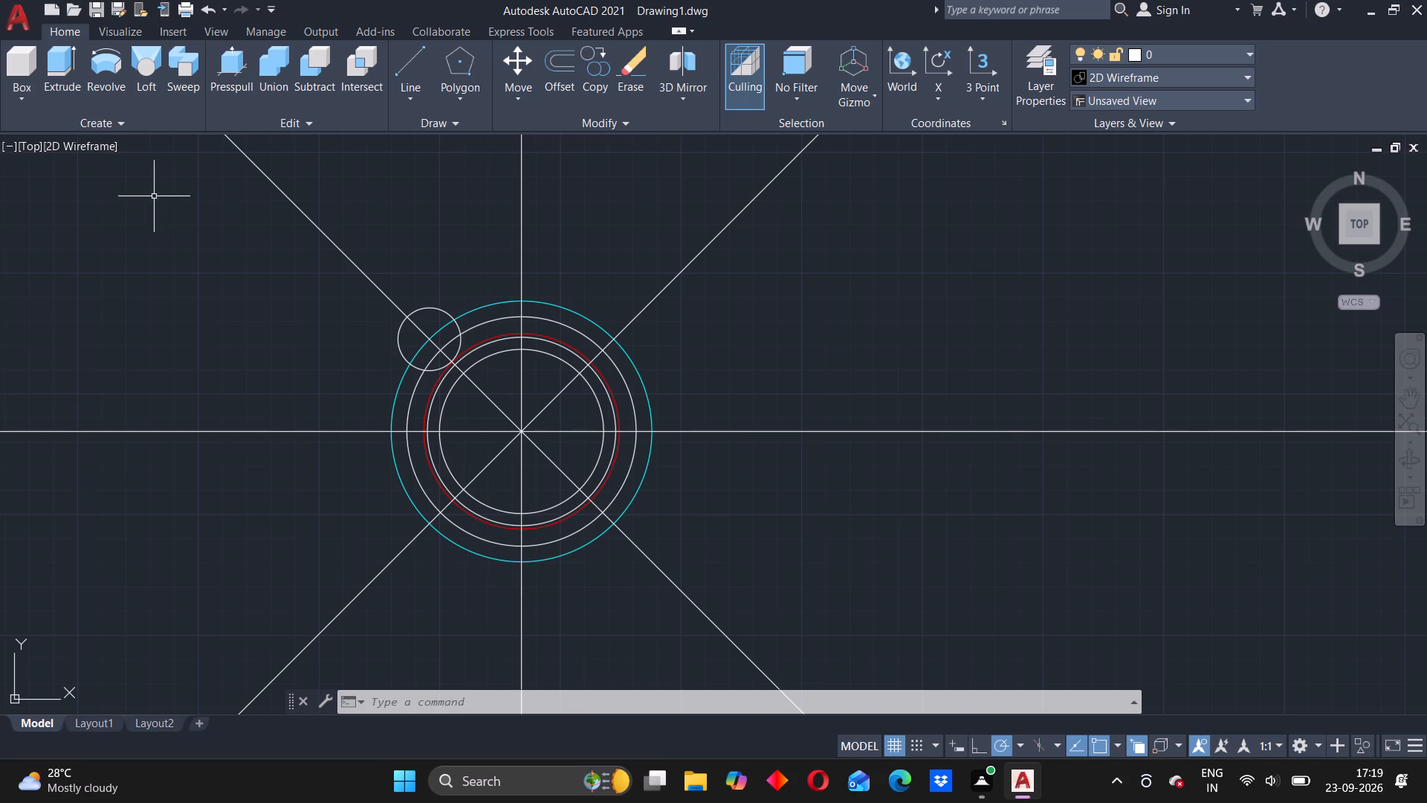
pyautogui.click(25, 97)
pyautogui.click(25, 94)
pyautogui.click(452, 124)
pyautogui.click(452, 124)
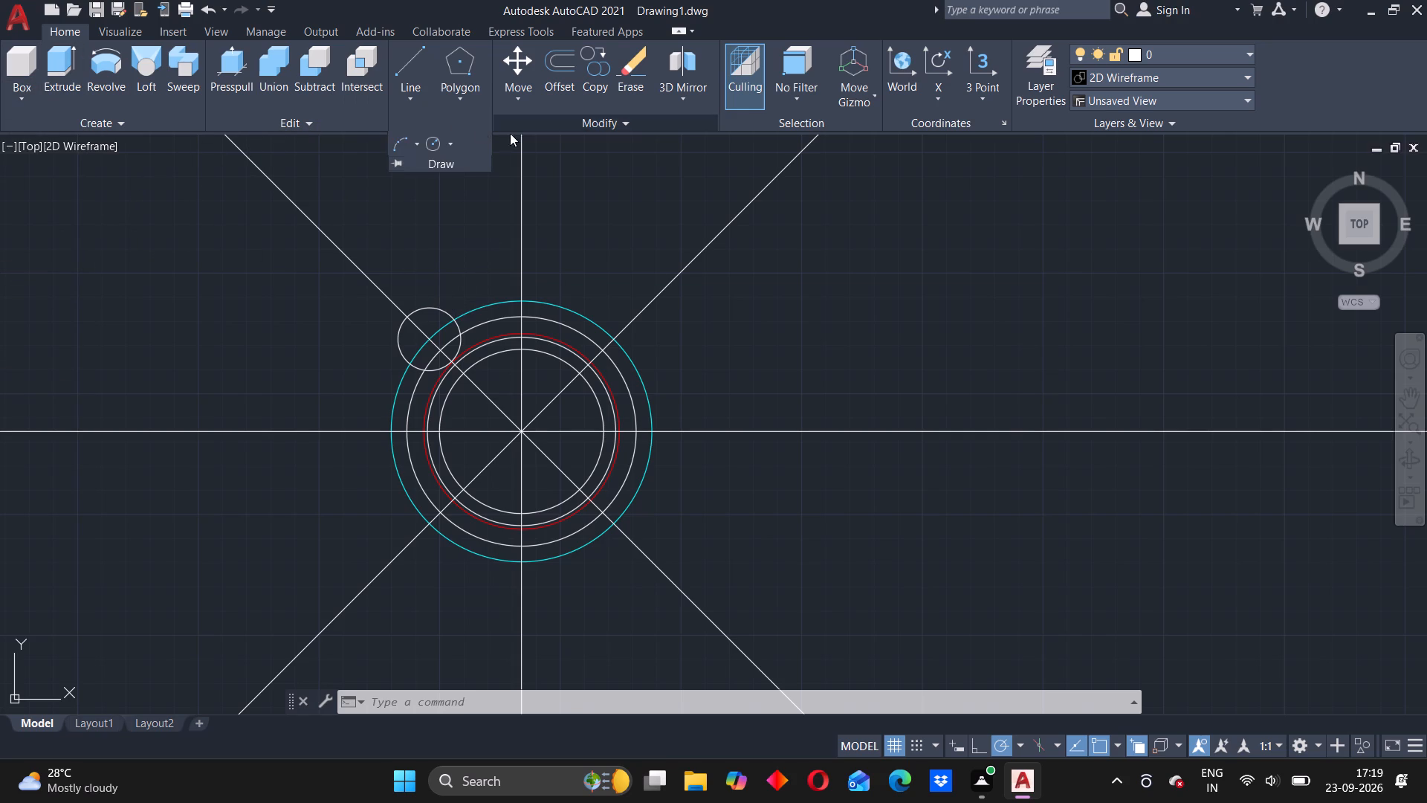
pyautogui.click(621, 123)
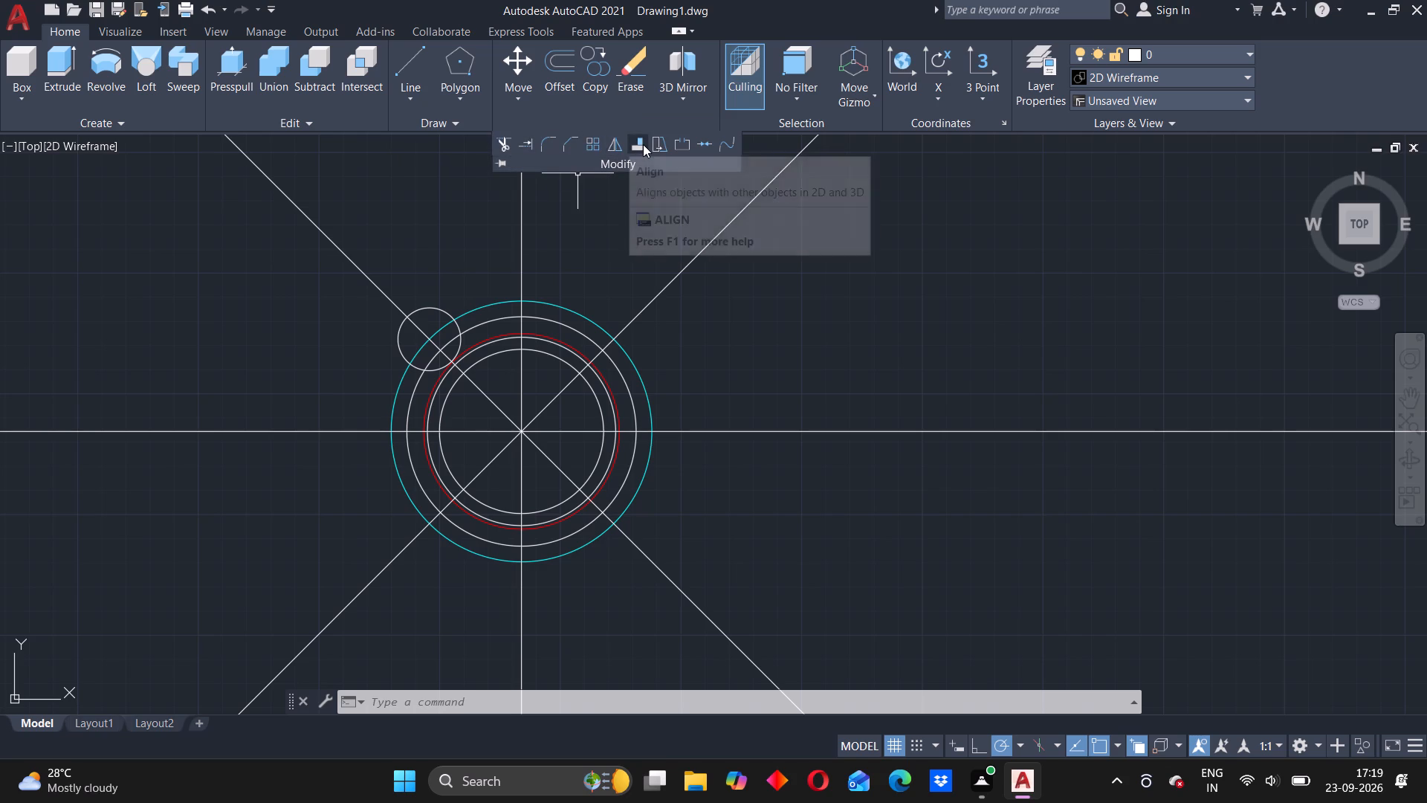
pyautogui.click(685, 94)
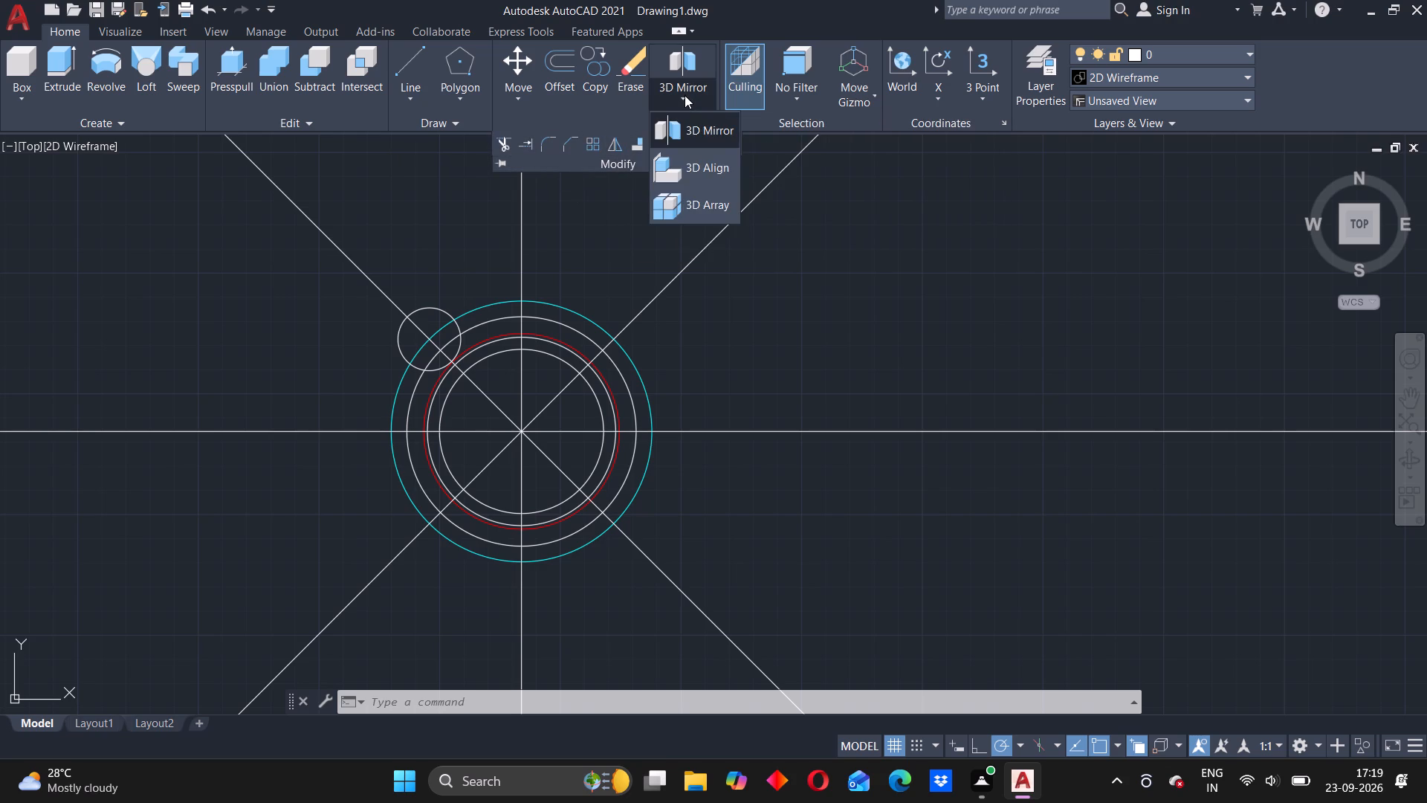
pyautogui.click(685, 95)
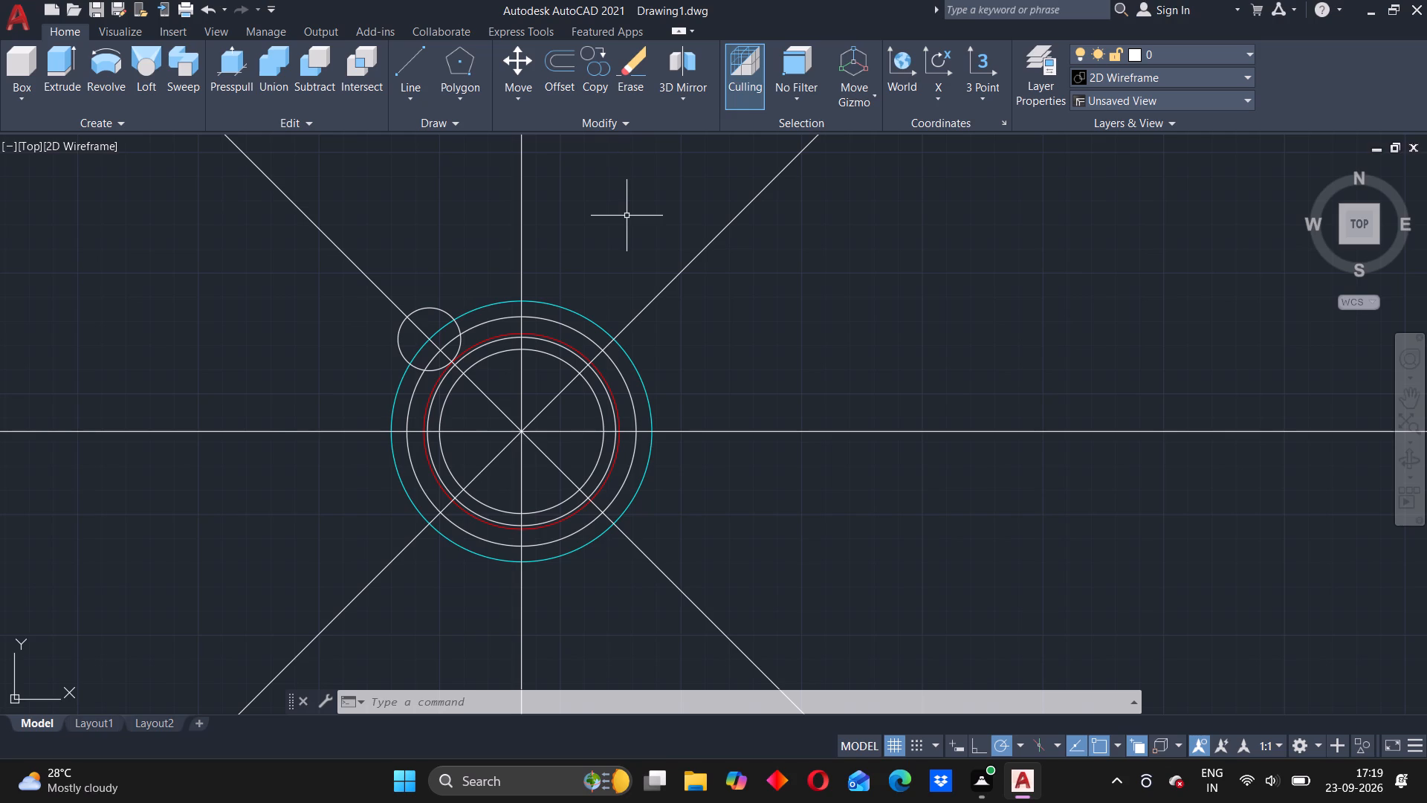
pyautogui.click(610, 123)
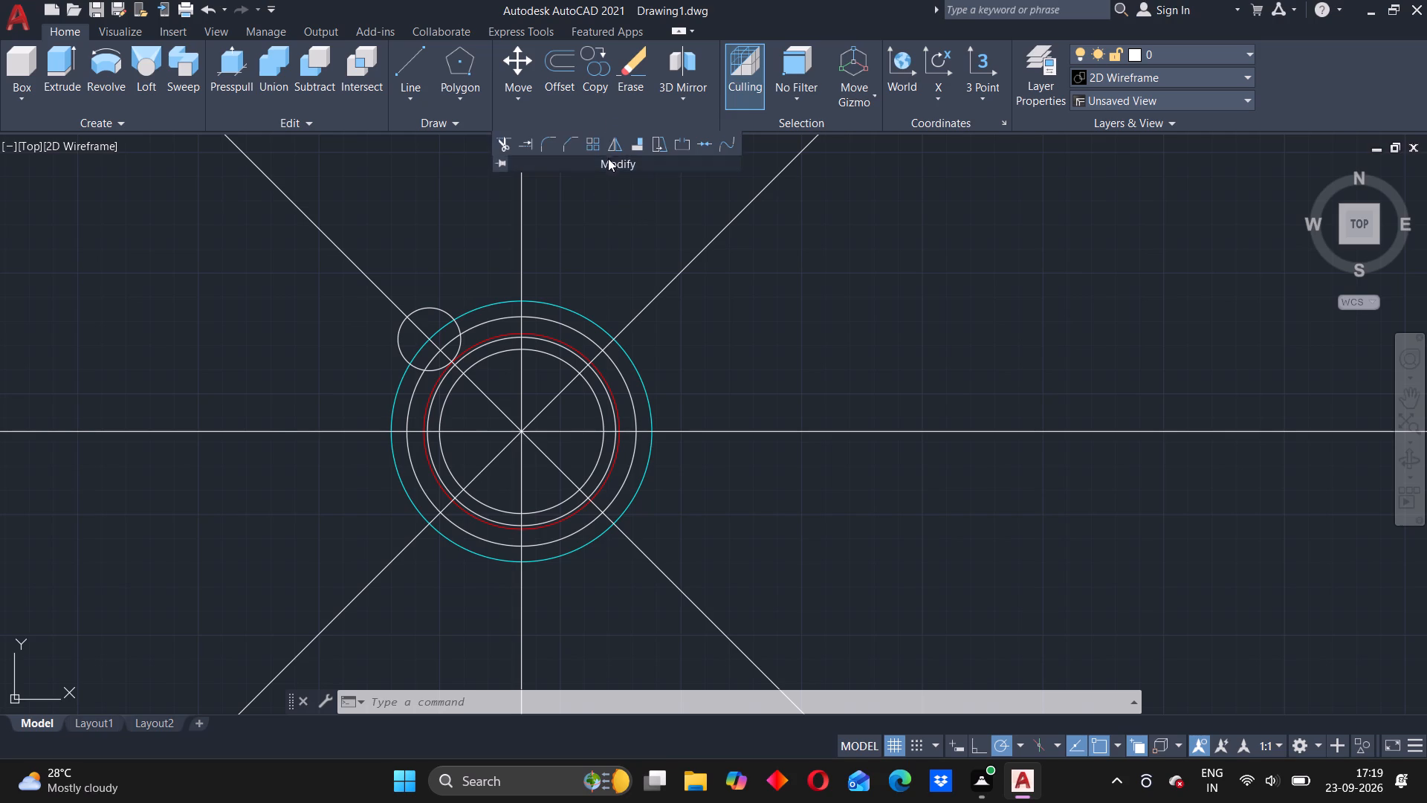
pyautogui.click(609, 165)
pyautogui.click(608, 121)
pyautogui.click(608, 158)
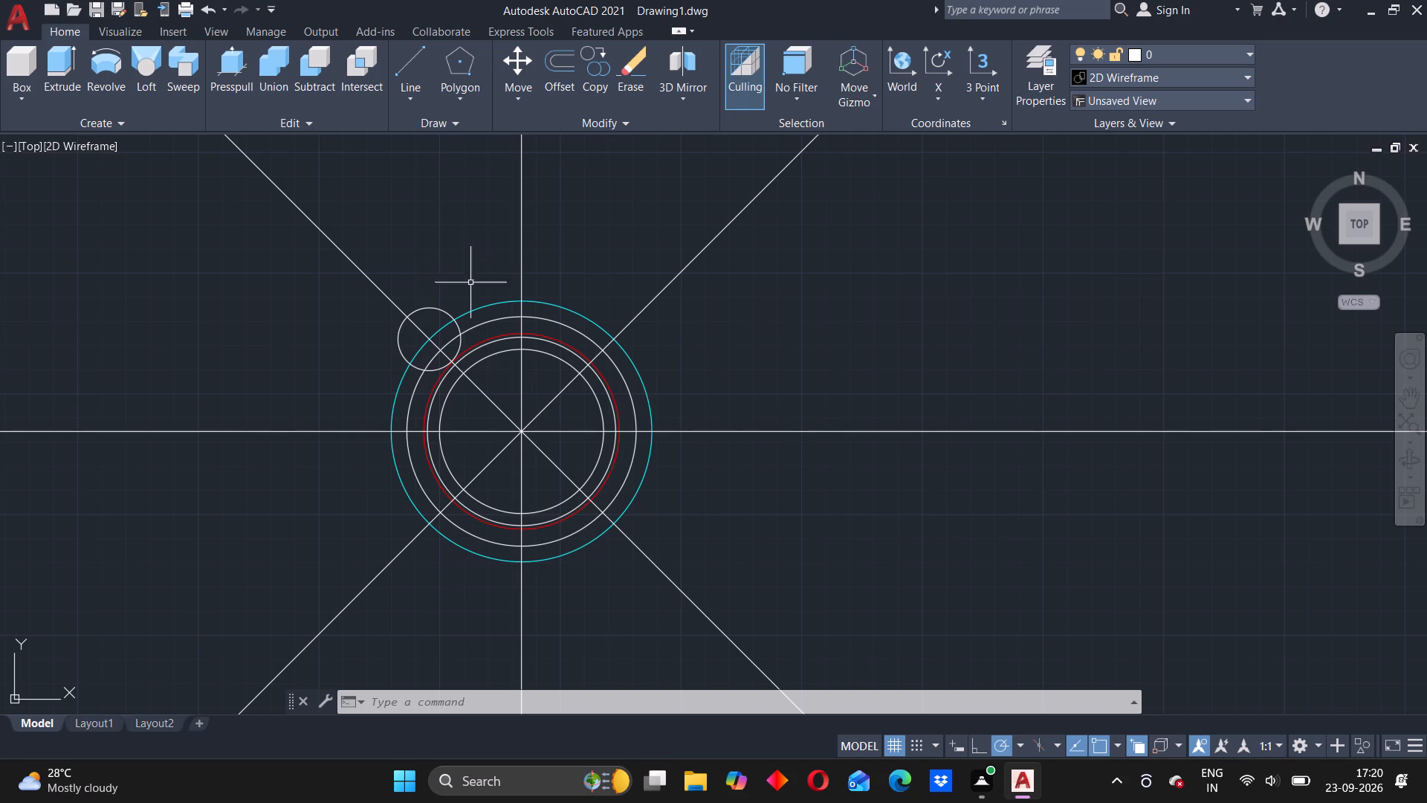
# Mirror the upper-left lug circle about the vertical centre line, keeping the source circle.
pyautogui.click(434, 309)
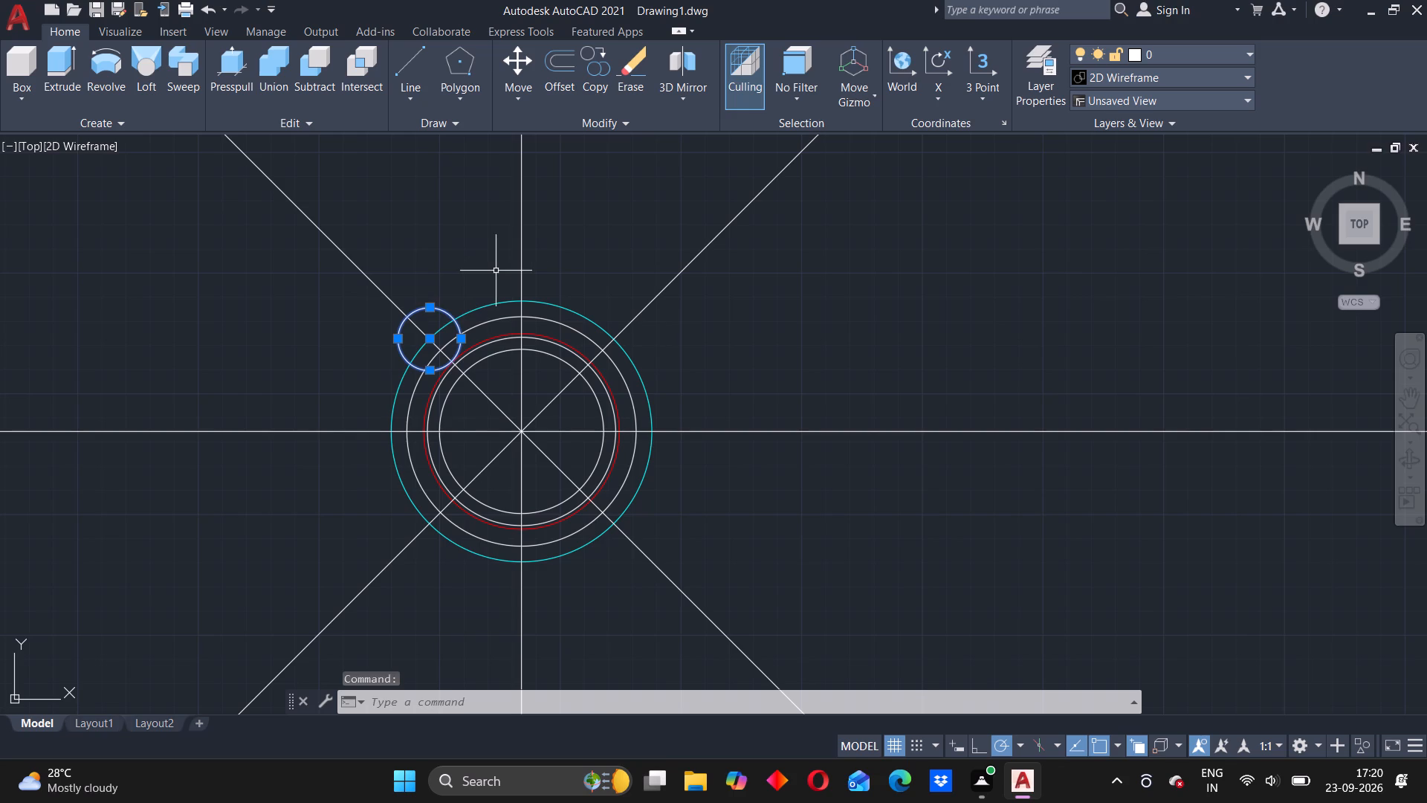
pyautogui.write('mi')
pyautogui.press('Return')
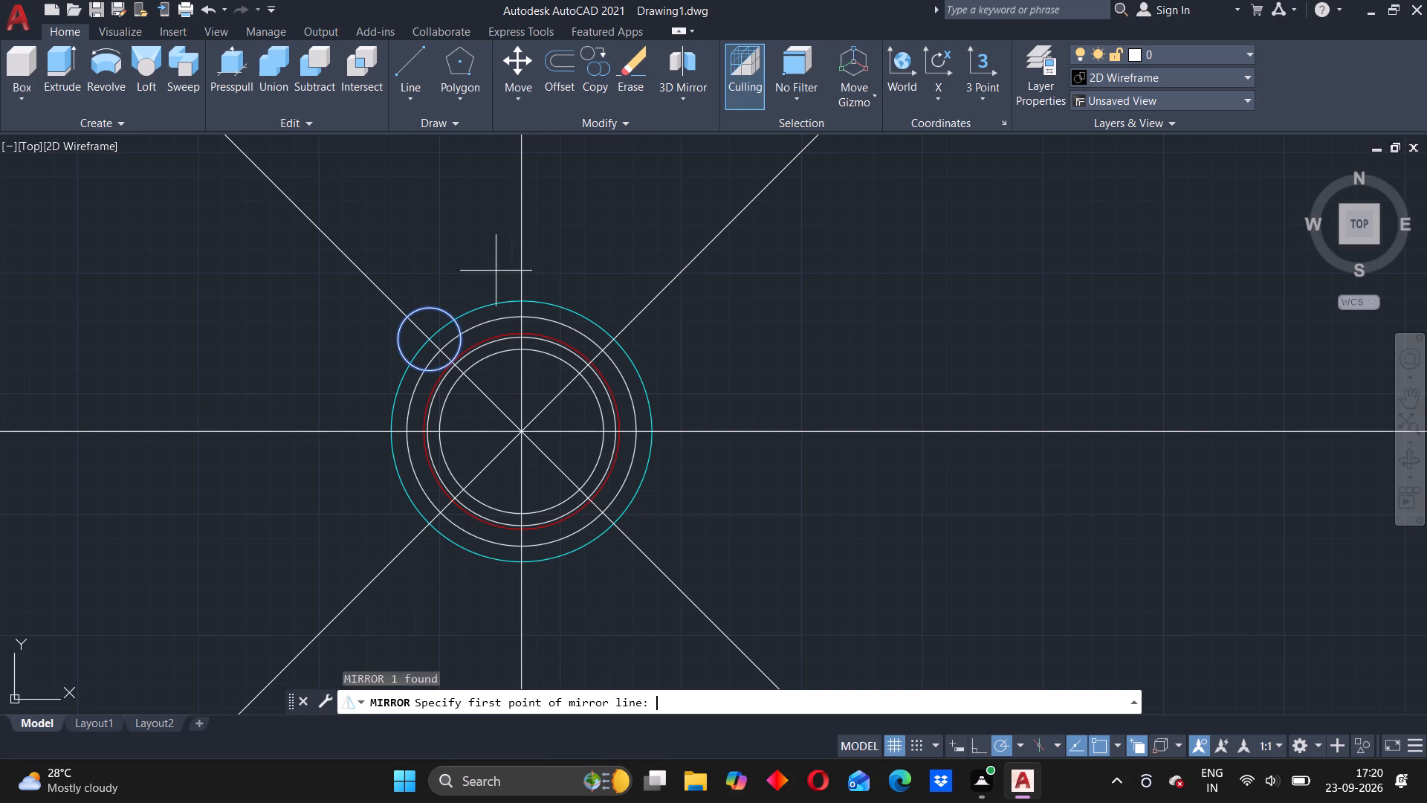
pyautogui.click(522, 433)
pyautogui.click(526, 353)
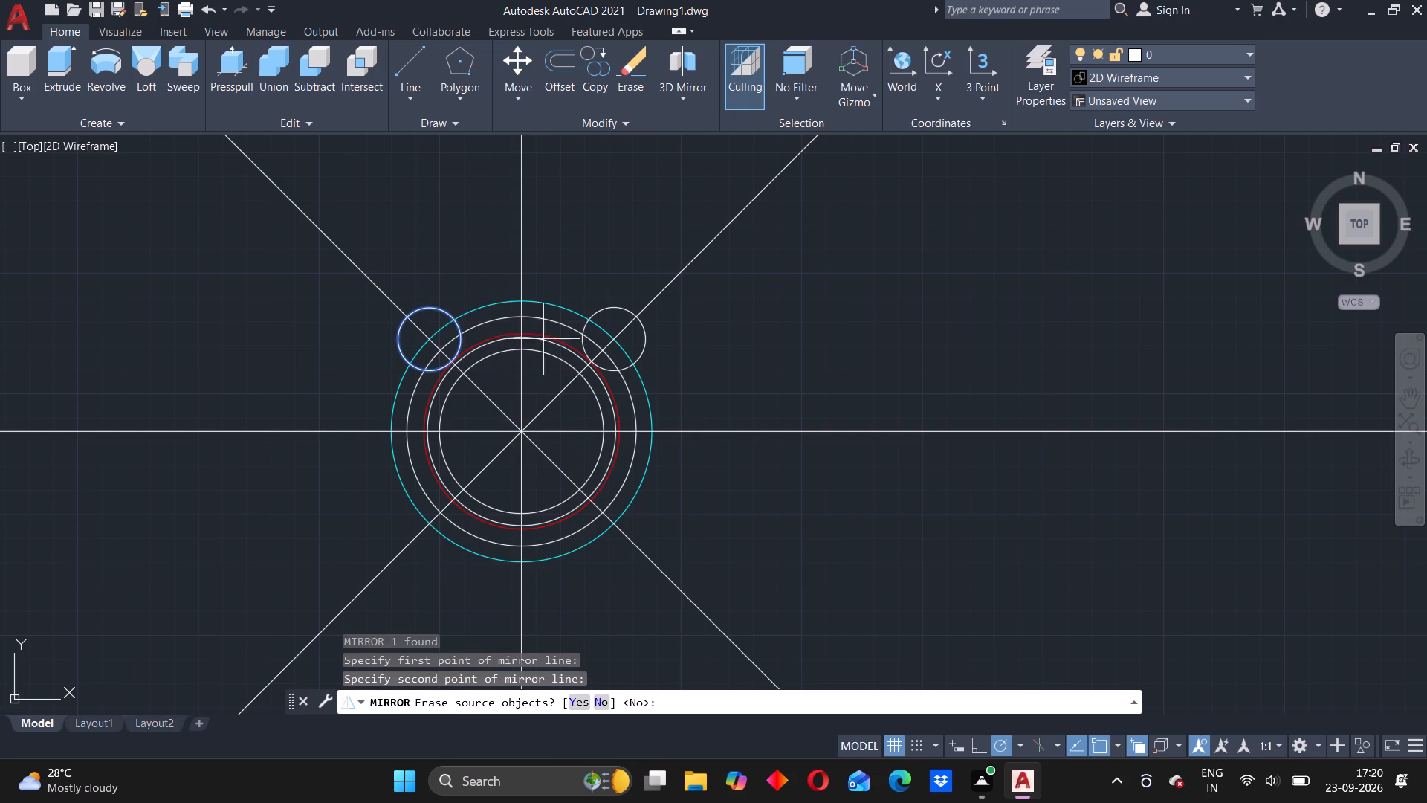
pyautogui.rightClick(522, 276)
pyautogui.click(584, 394)
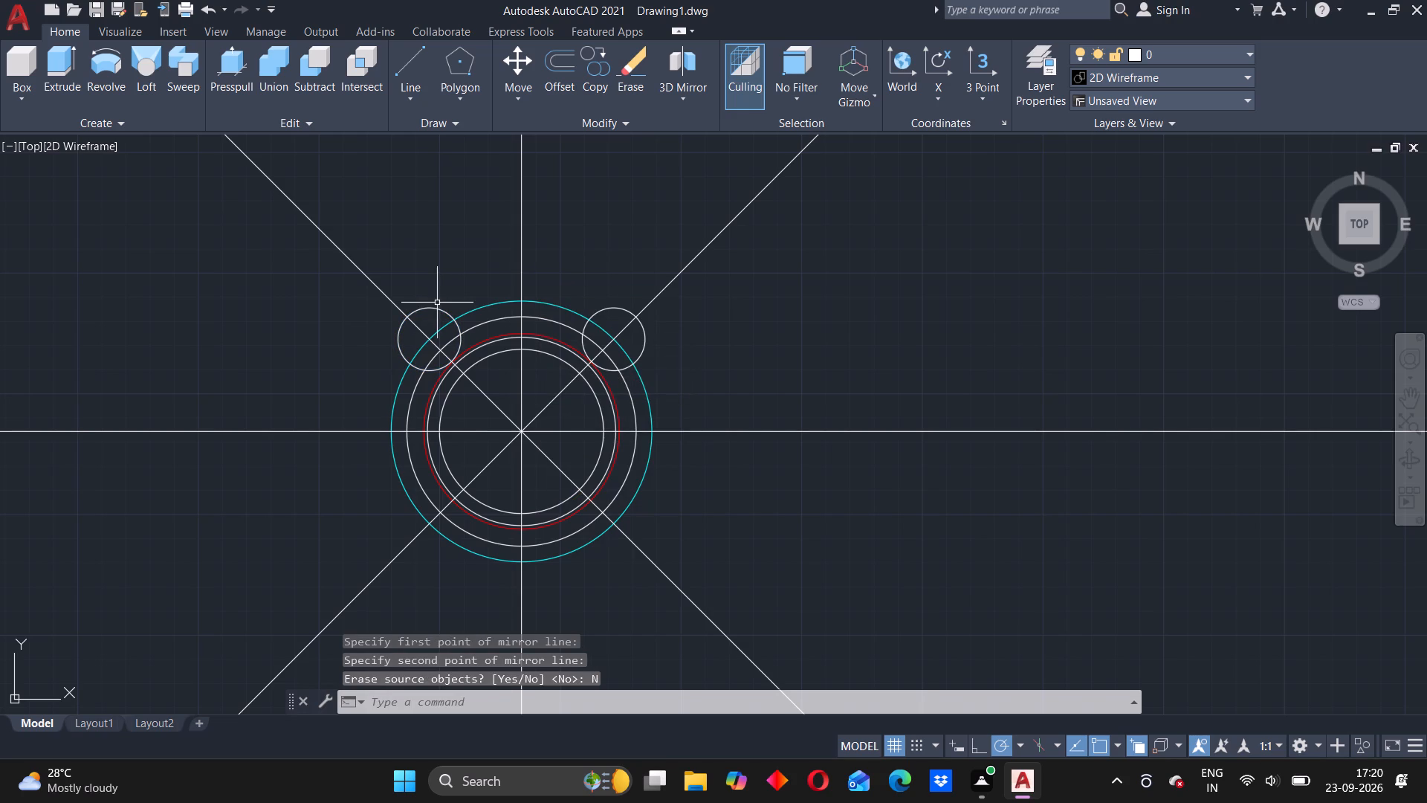
# Mirror the two upper lug circles about the horizontal centre line, keeping the source circles.
pyautogui.click(432, 308)
pyautogui.click(612, 309)
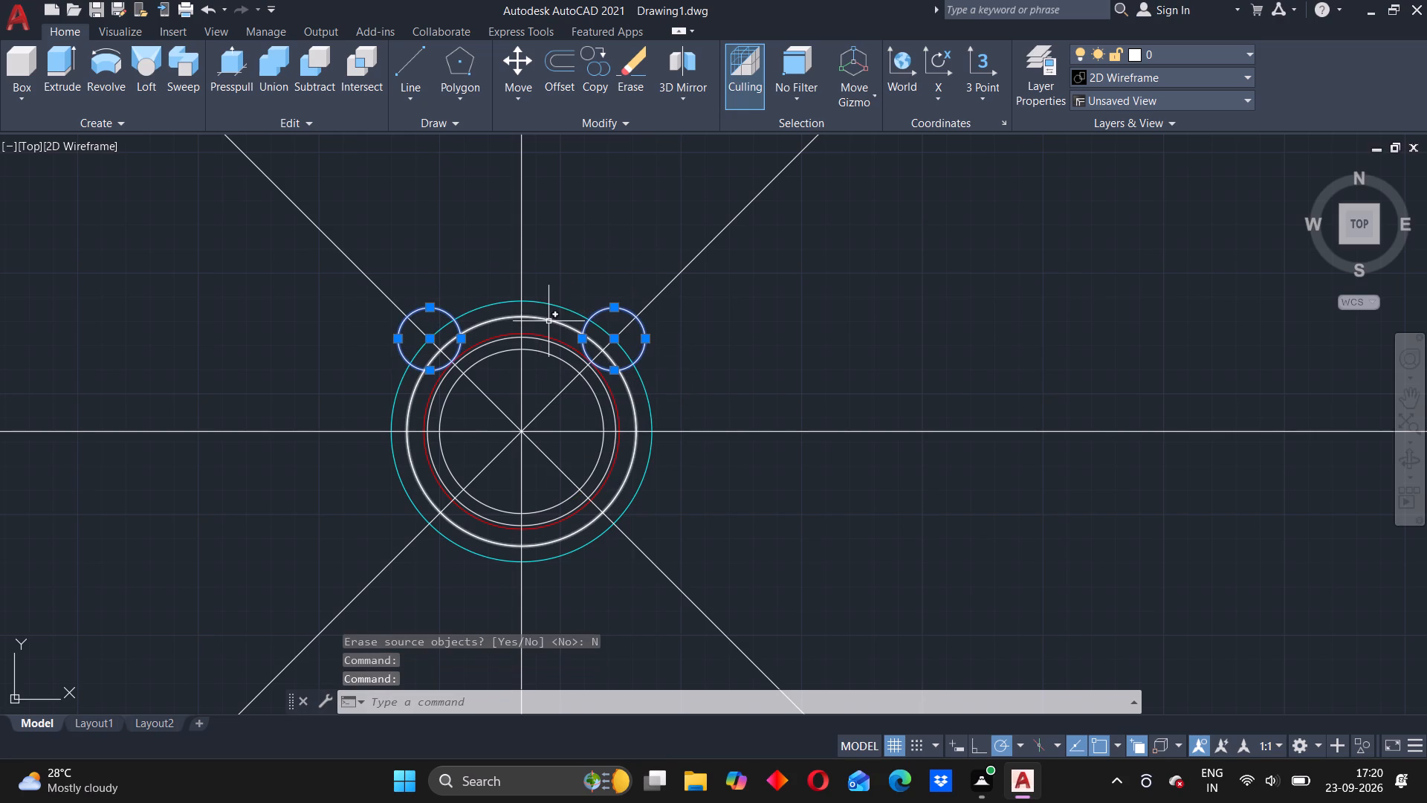
pyautogui.write('mi')
pyautogui.press('Return')
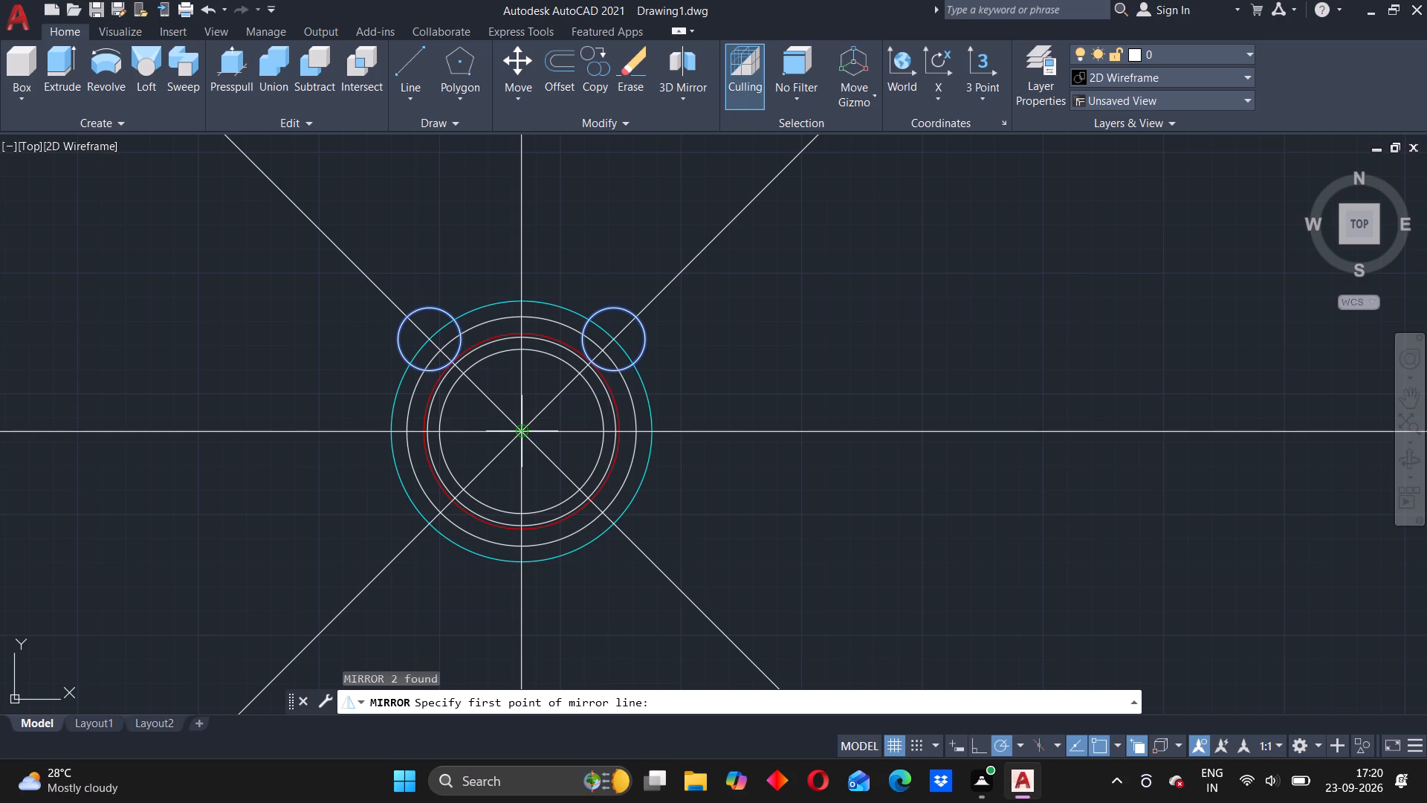
pyautogui.click(520, 435)
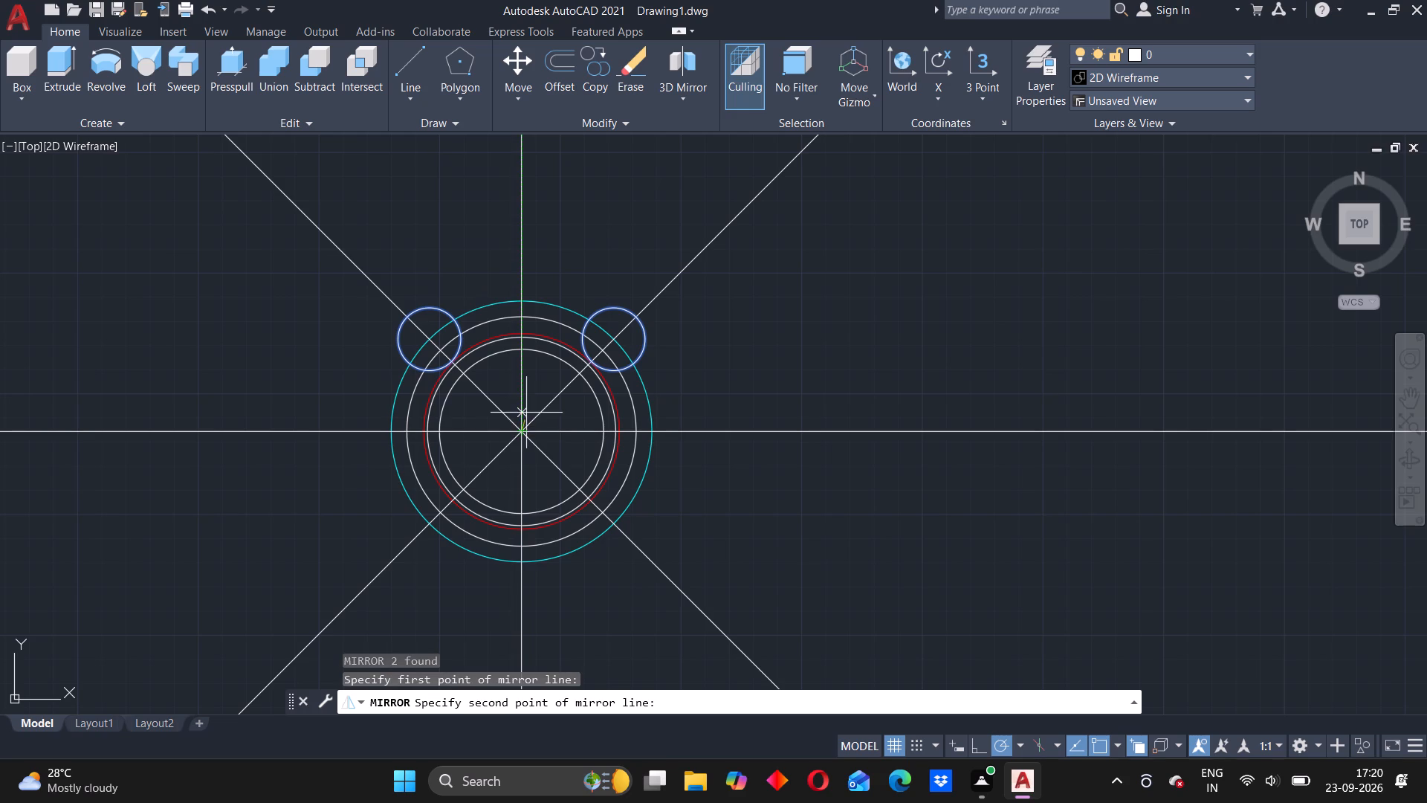
pyautogui.click(569, 433)
pyautogui.rightClick(731, 313)
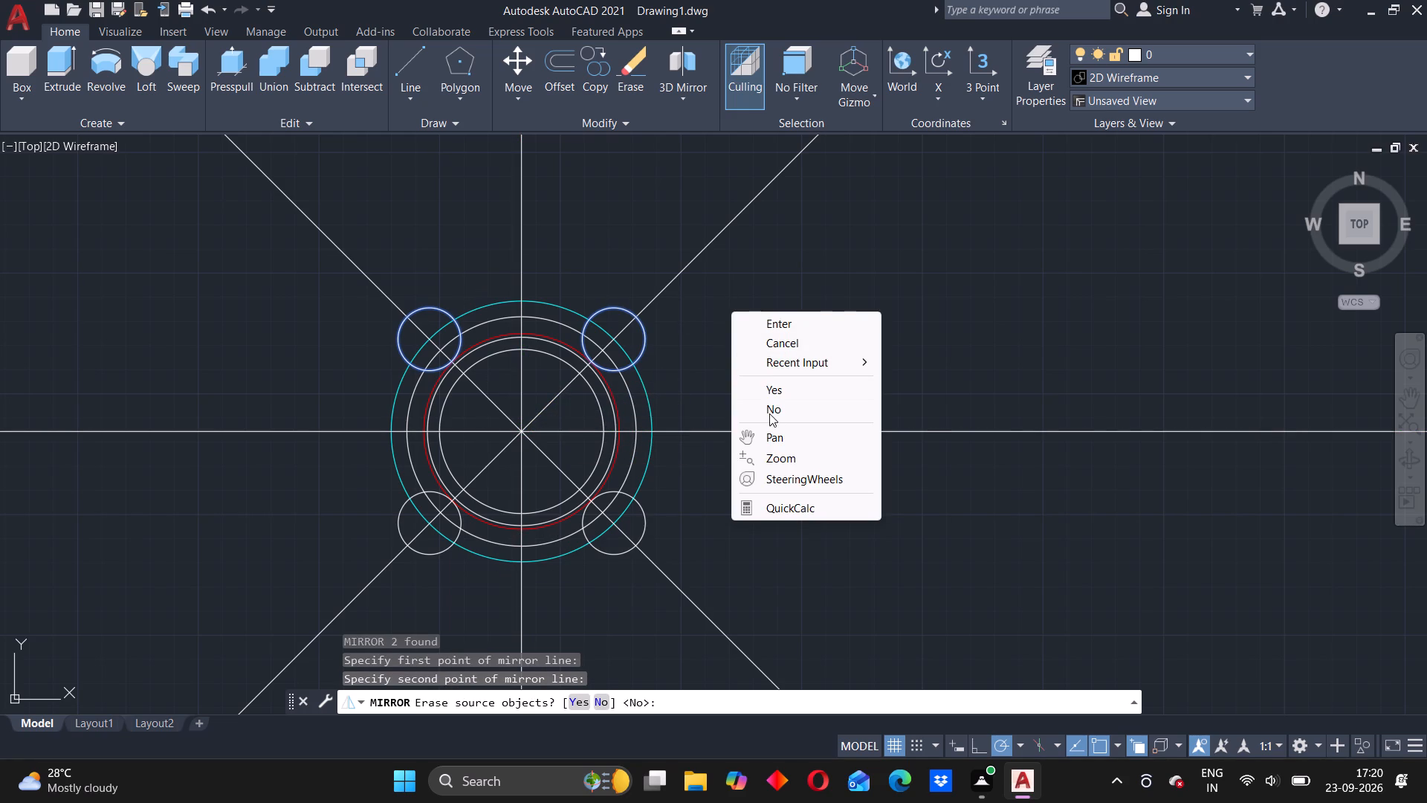
pyautogui.click(768, 413)
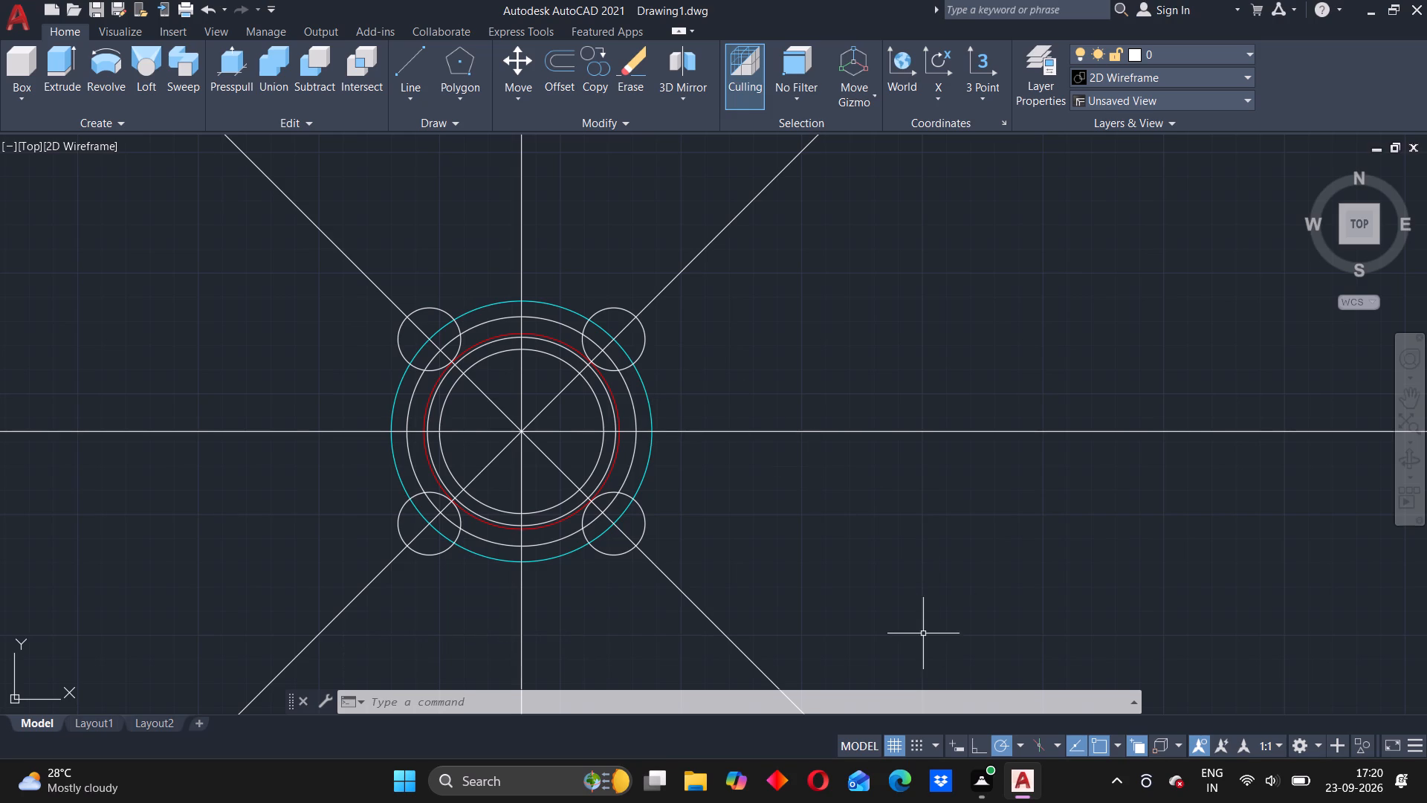
# Switch the workspace from 3D modelling to 2D drafting and annotation.
pyautogui.click(932, 755)
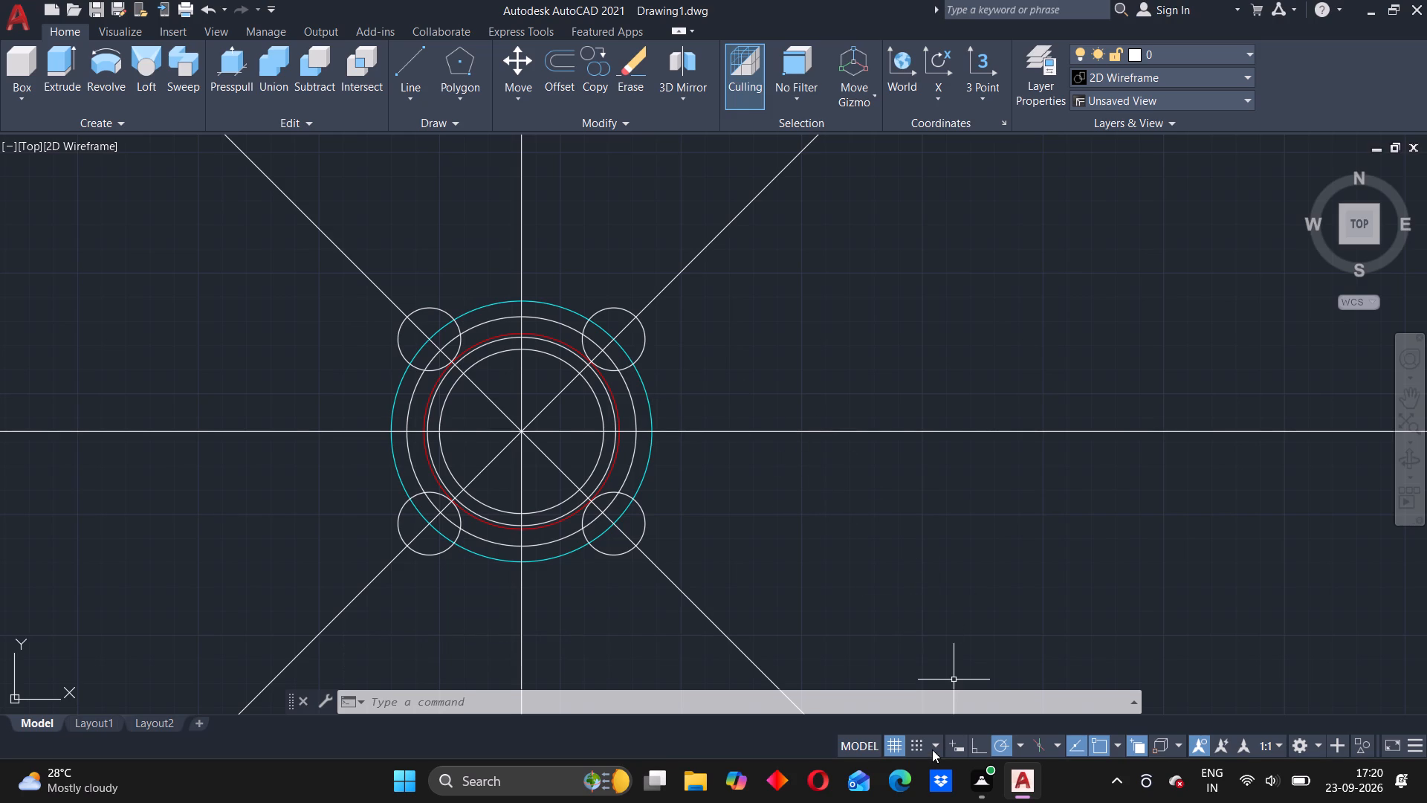
pyautogui.click(932, 749)
pyautogui.click(1311, 742)
pyautogui.click(1301, 593)
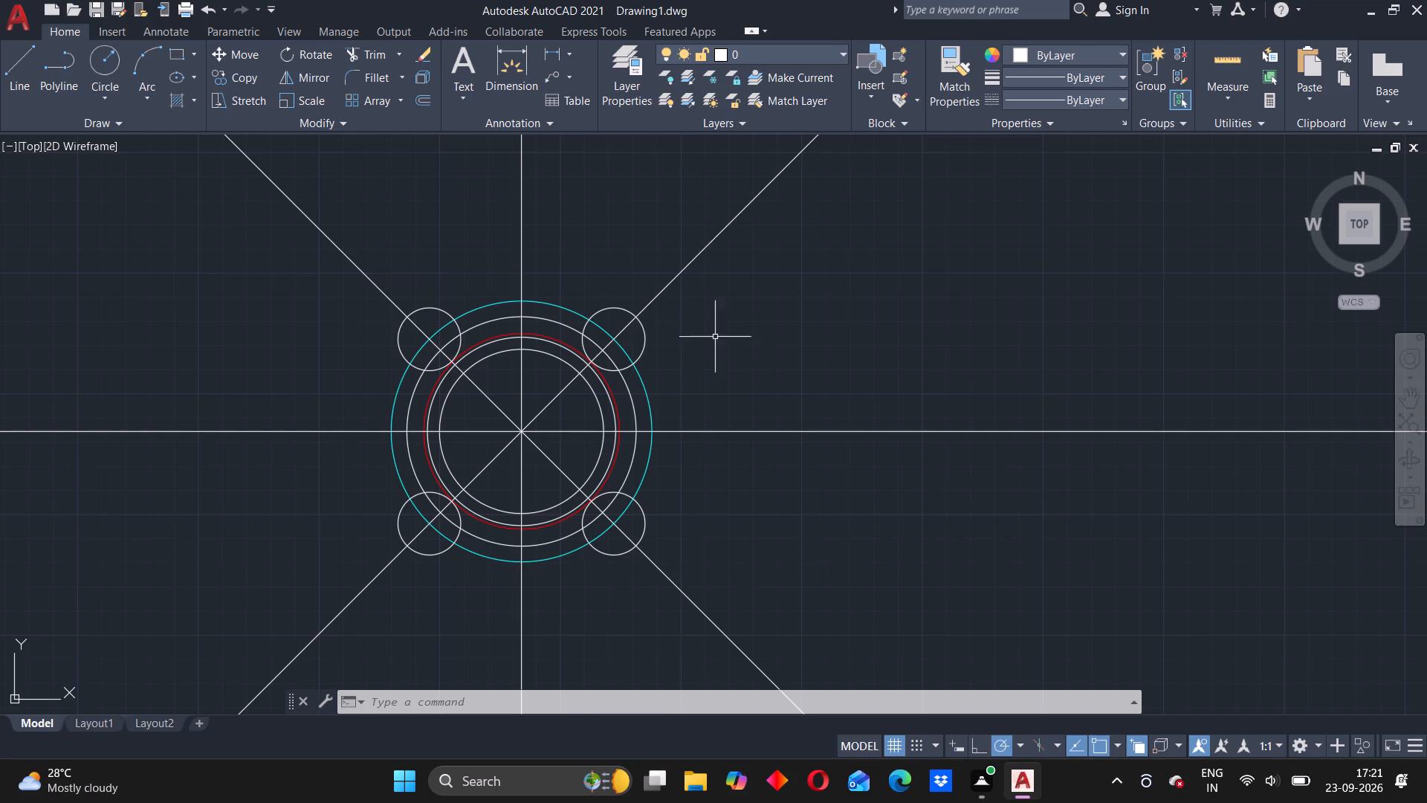
# Offset the vertical centre construction line by 5 to both its left and right sides.
pyautogui.write('offse')
pyautogui.press('t')
pyautogui.press('Return')
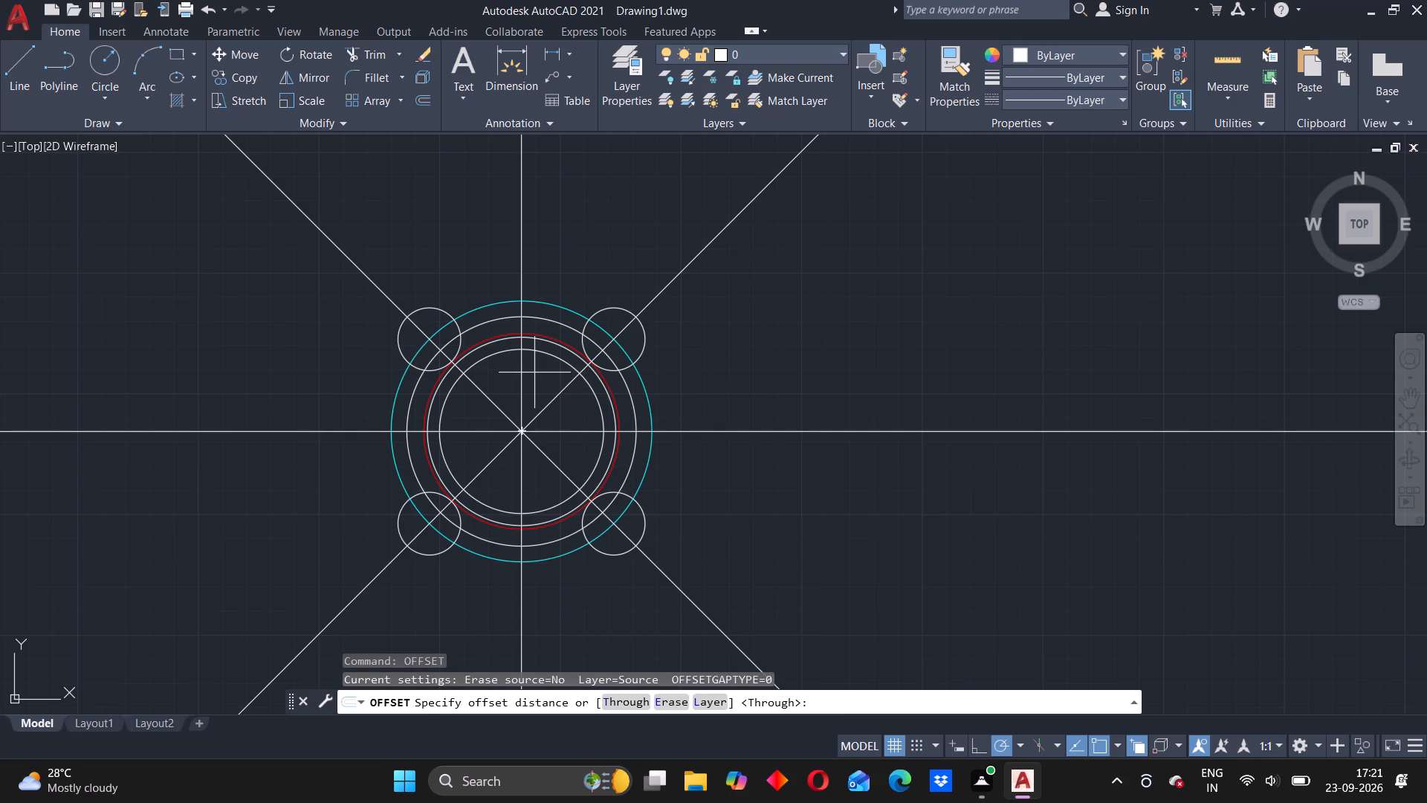
pyautogui.press('5')
pyautogui.press('Return')
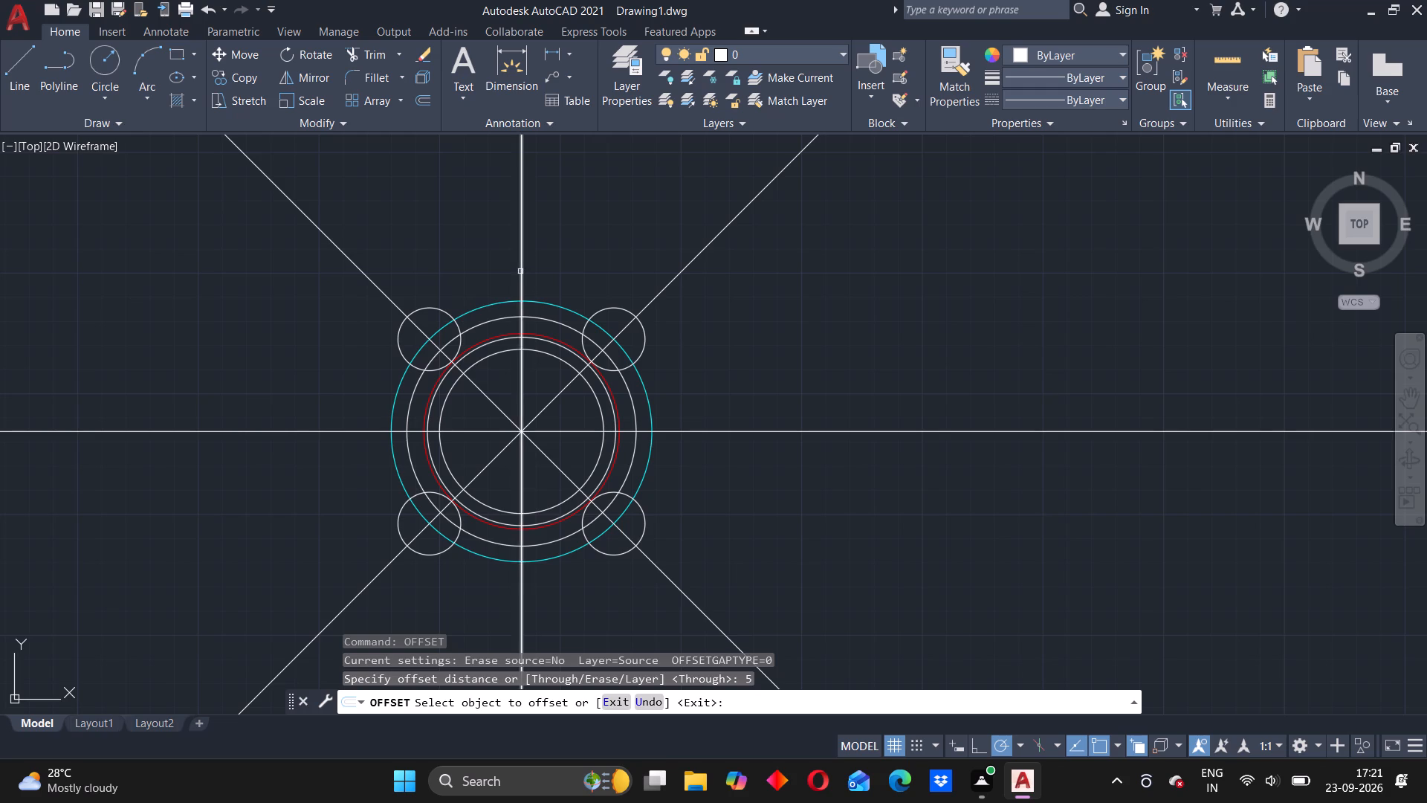
pyautogui.click(520, 271)
pyautogui.click(508, 271)
pyautogui.click(523, 270)
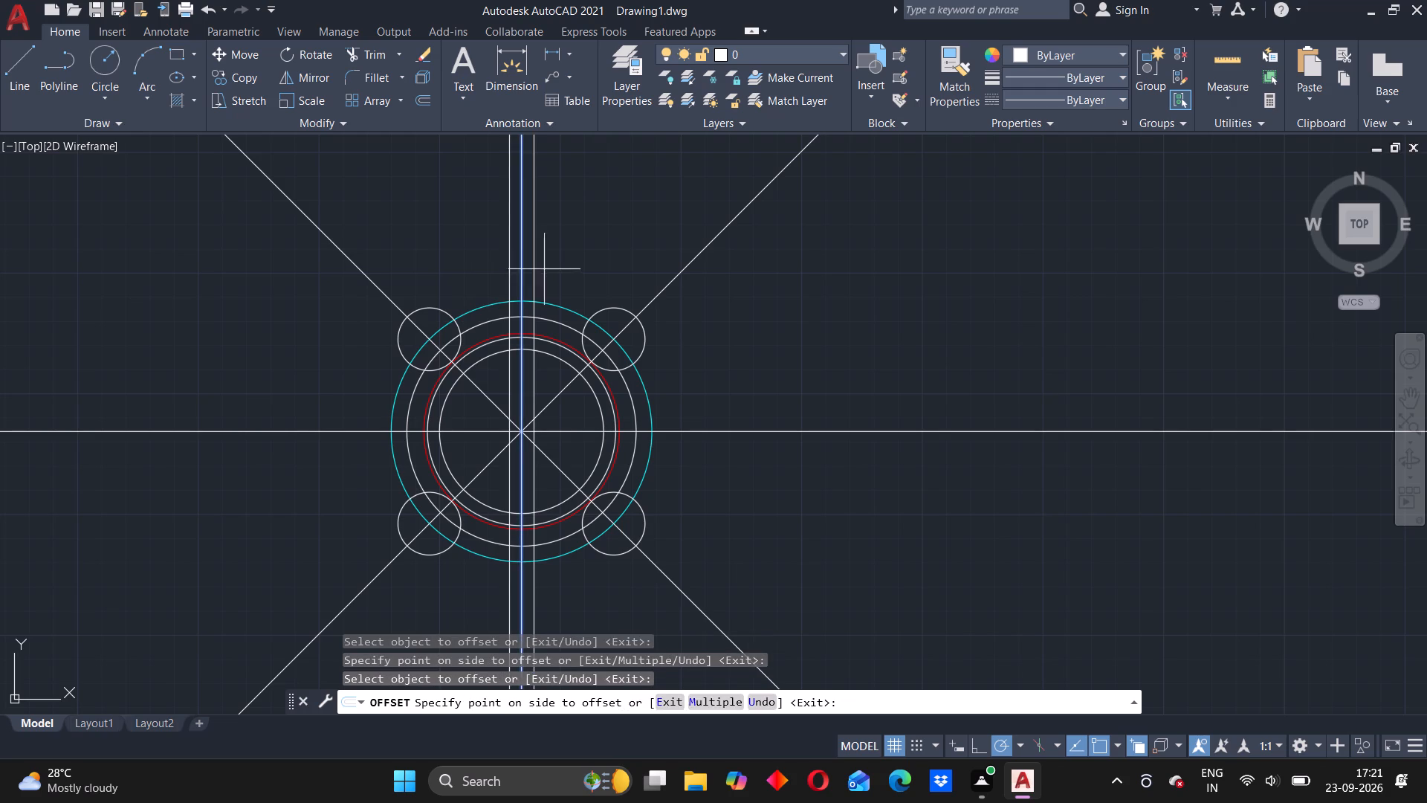
pyautogui.click(544, 269)
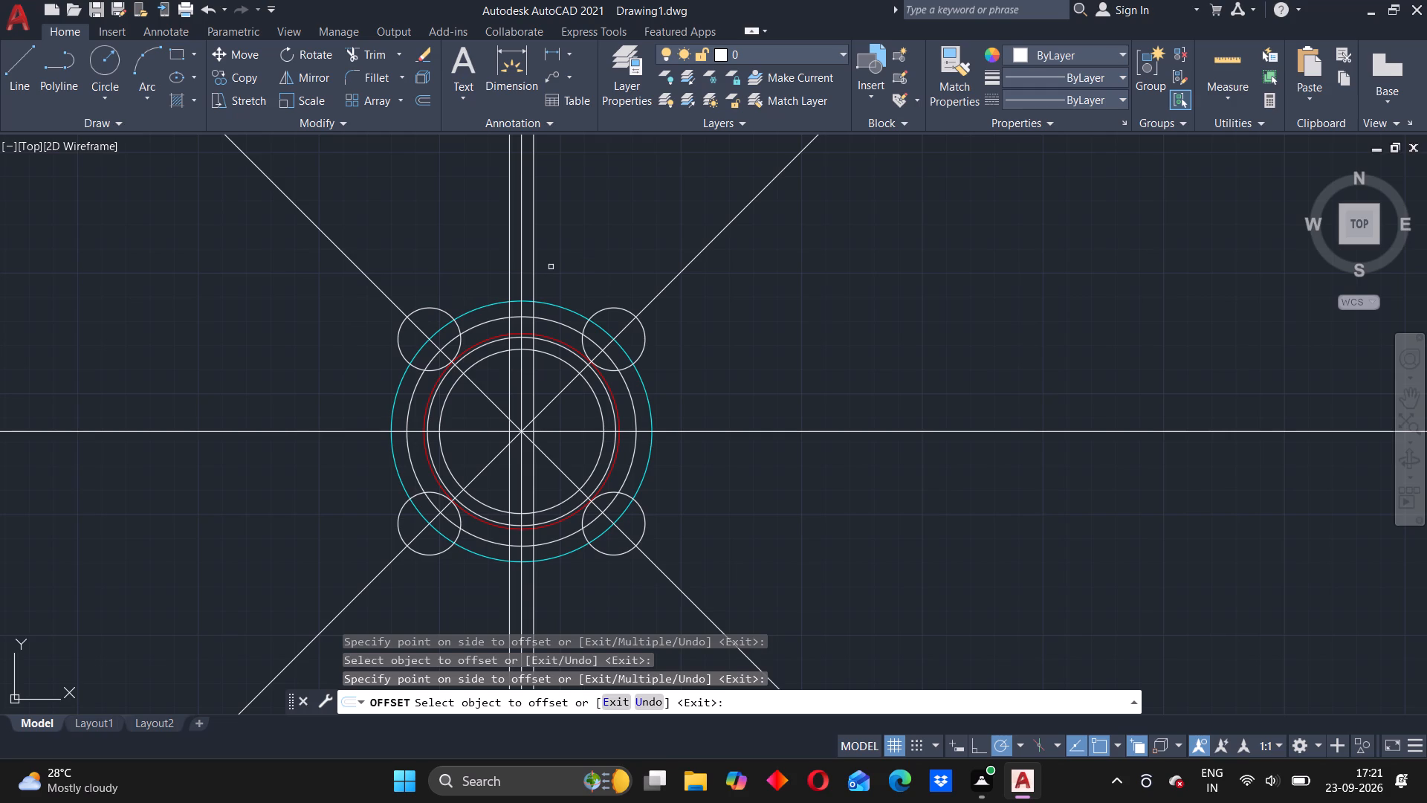
pyautogui.press('Escape')
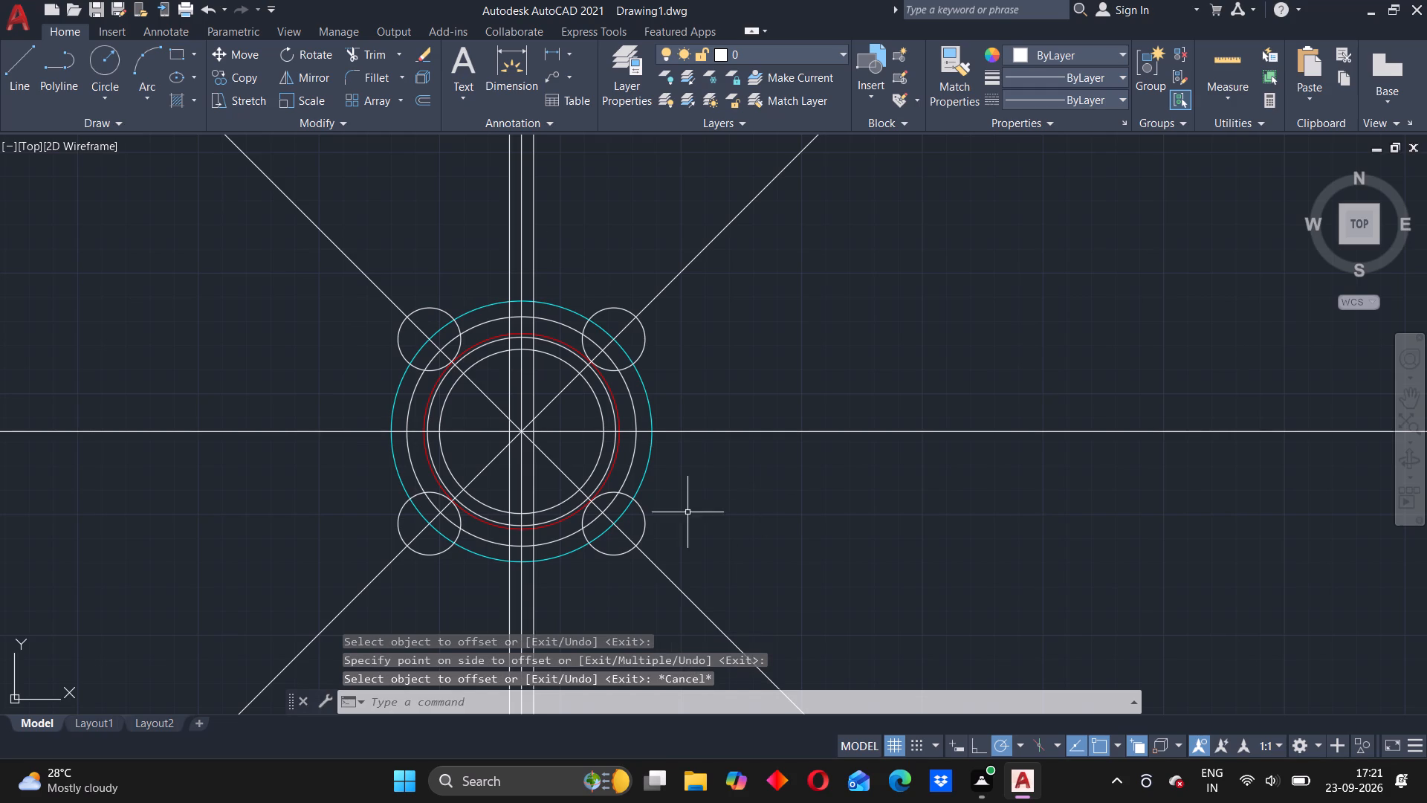
# Draw a circle with a radius of about 72 around the common centre, enclosing the cyan circle and the lug circles.
pyautogui.scroll(-1, 538, 364)
pyautogui.scroll(3, 546, 362)
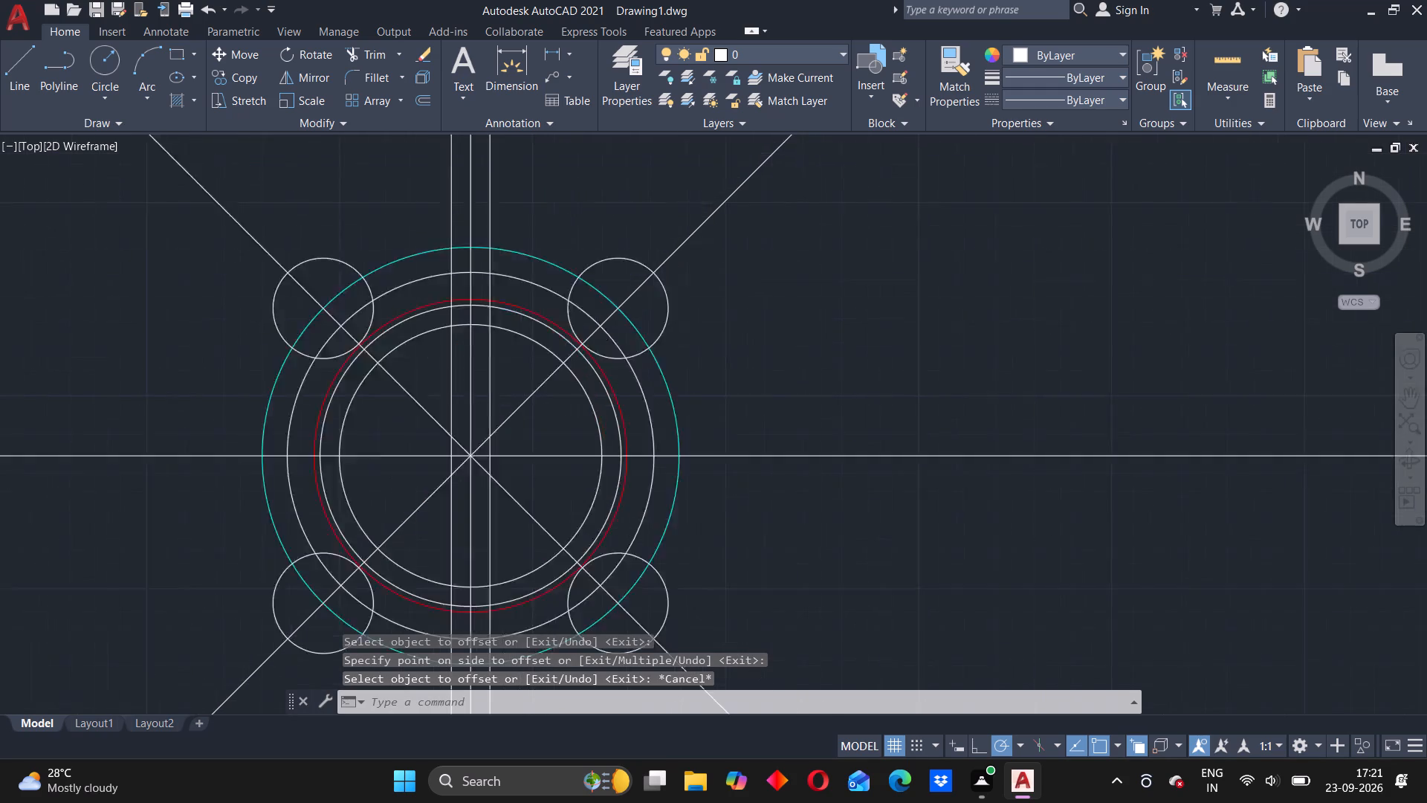
pyautogui.scroll(2, 589, 393)
pyautogui.scroll(-7, 589, 393)
pyautogui.scroll(2, 618, 419)
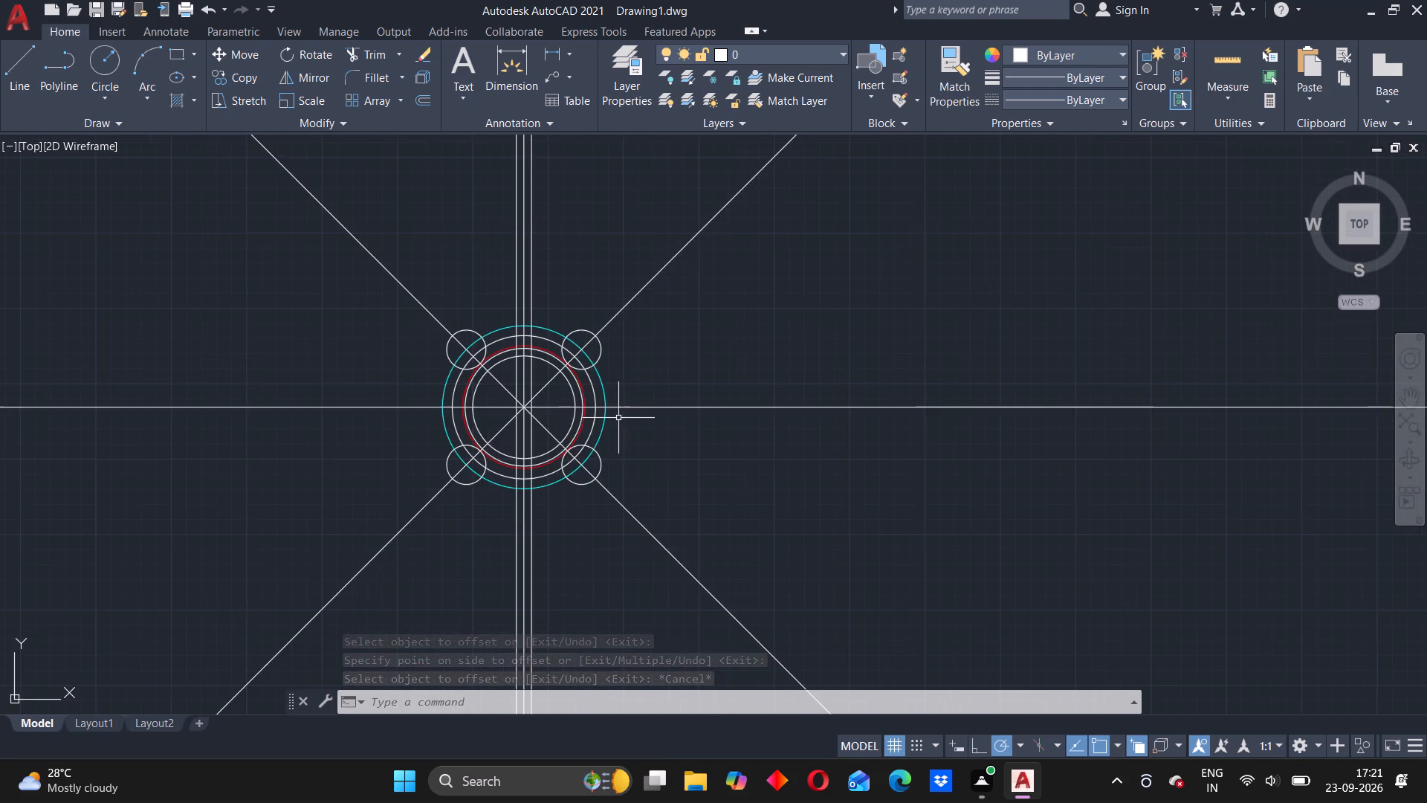
pyautogui.scroll(1, 581, 416)
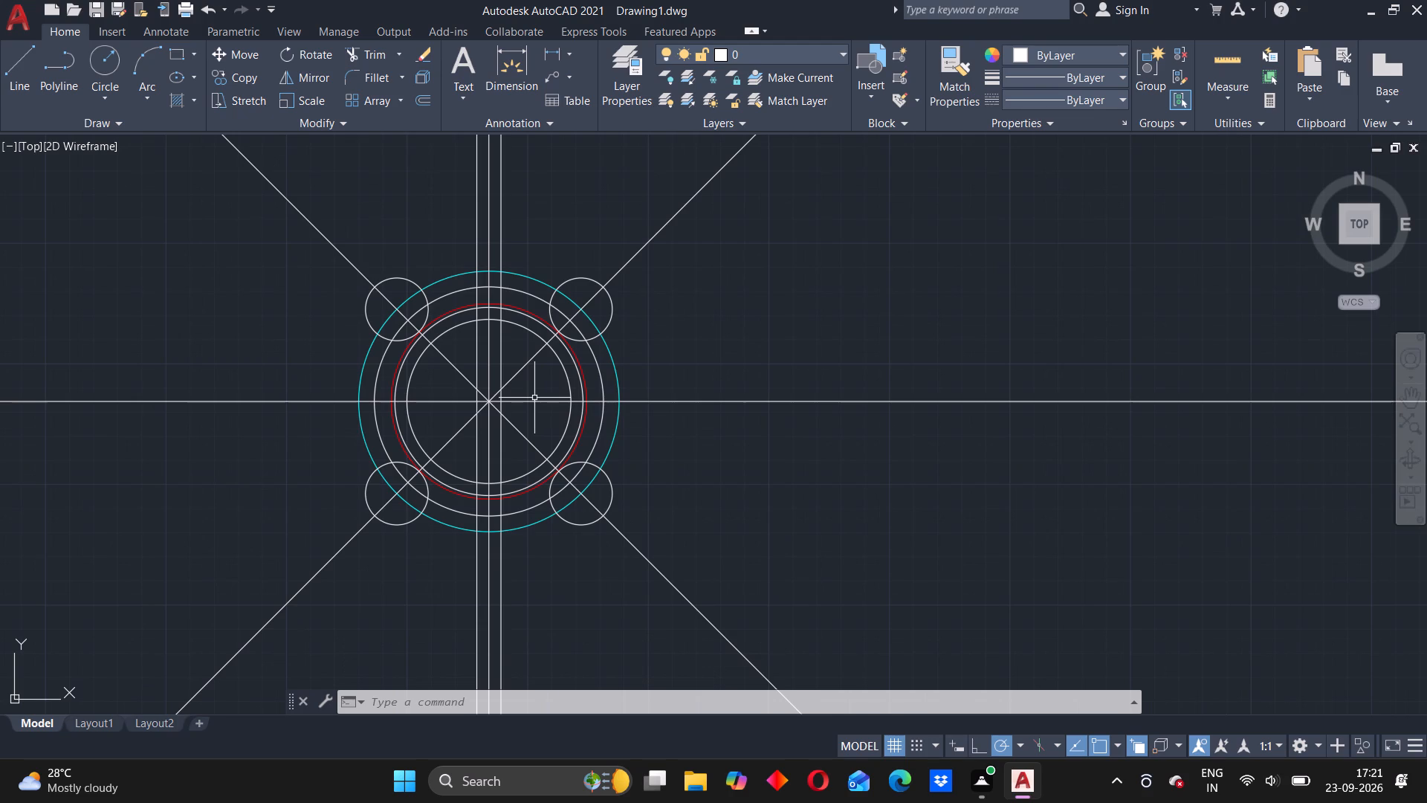
pyautogui.press('c')
pyautogui.press('Return')
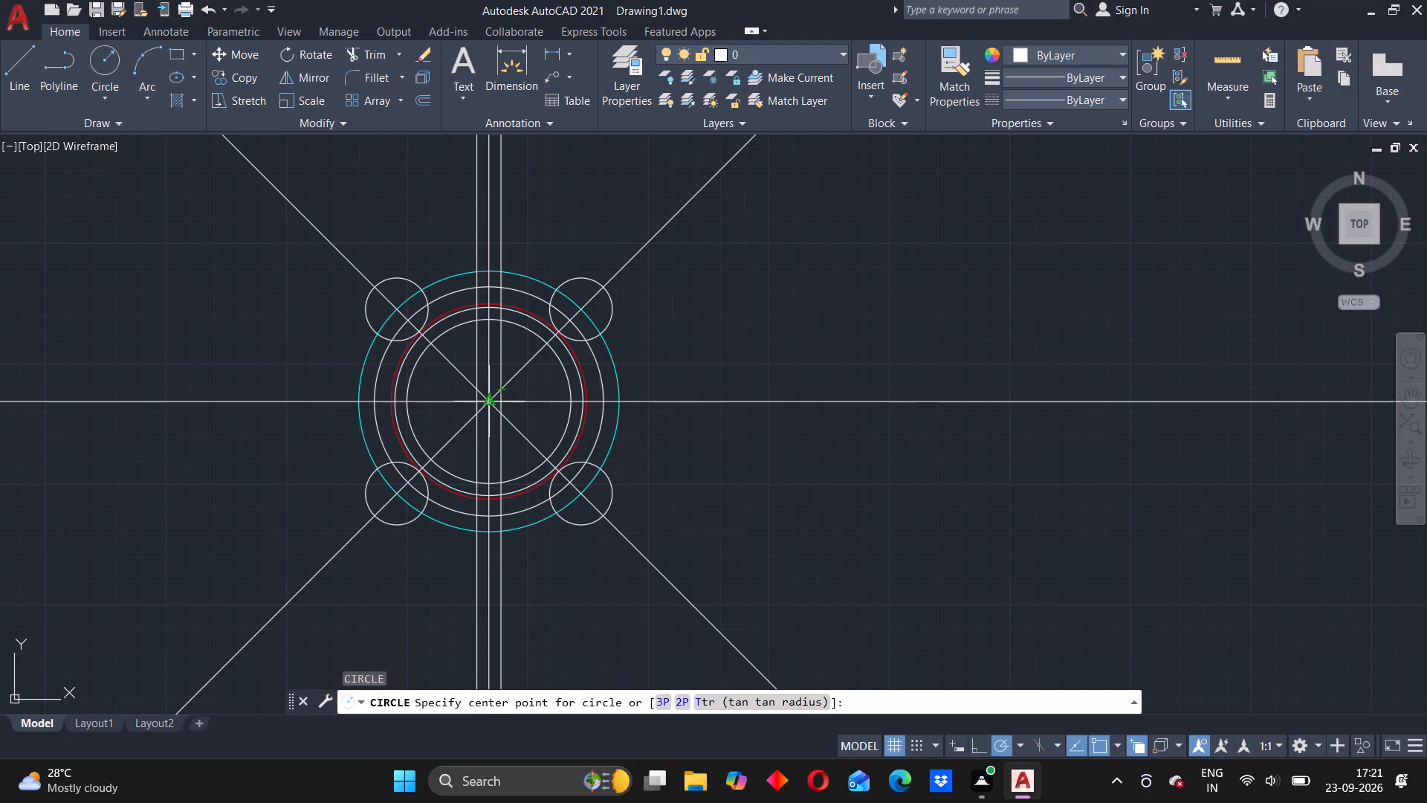
pyautogui.click(488, 403)
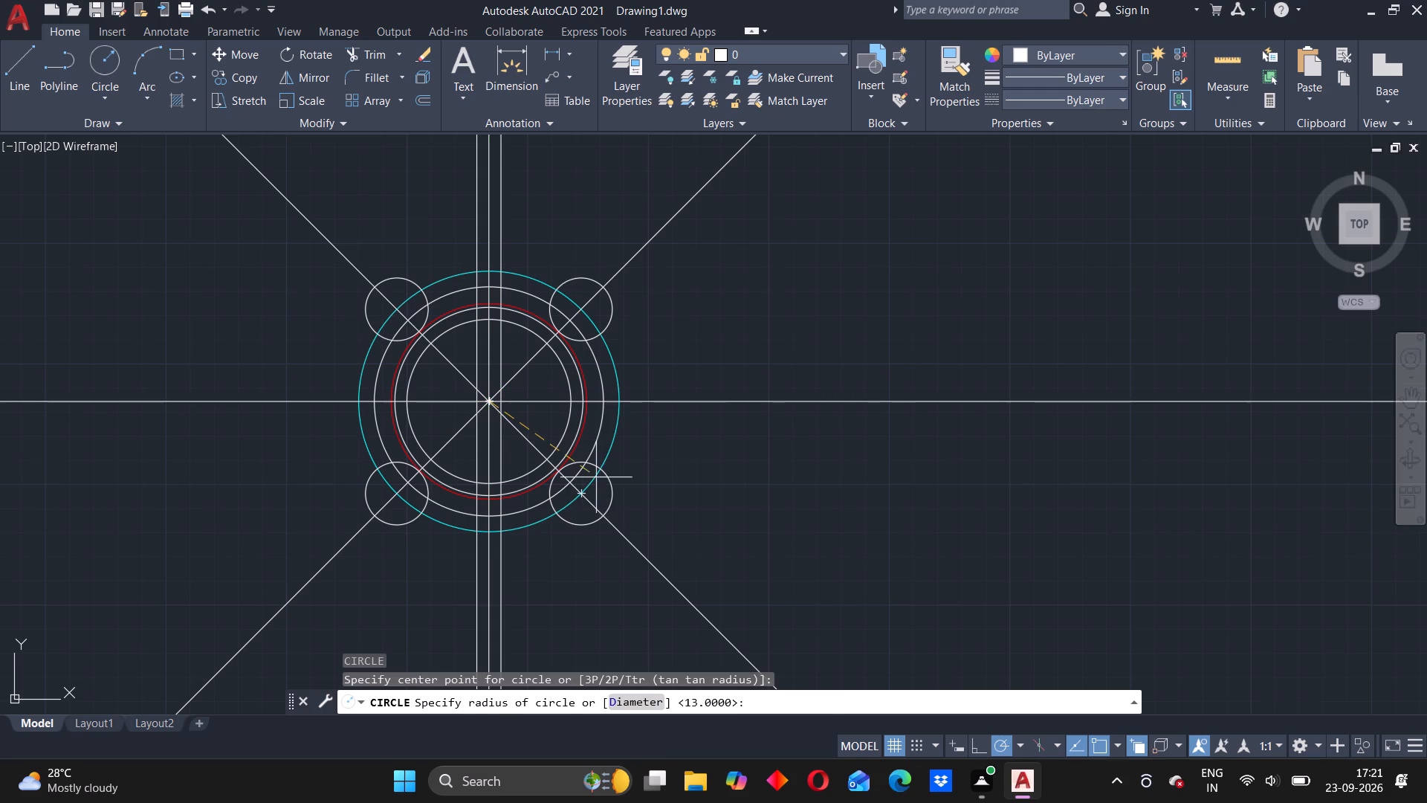
pyautogui.click(638, 490)
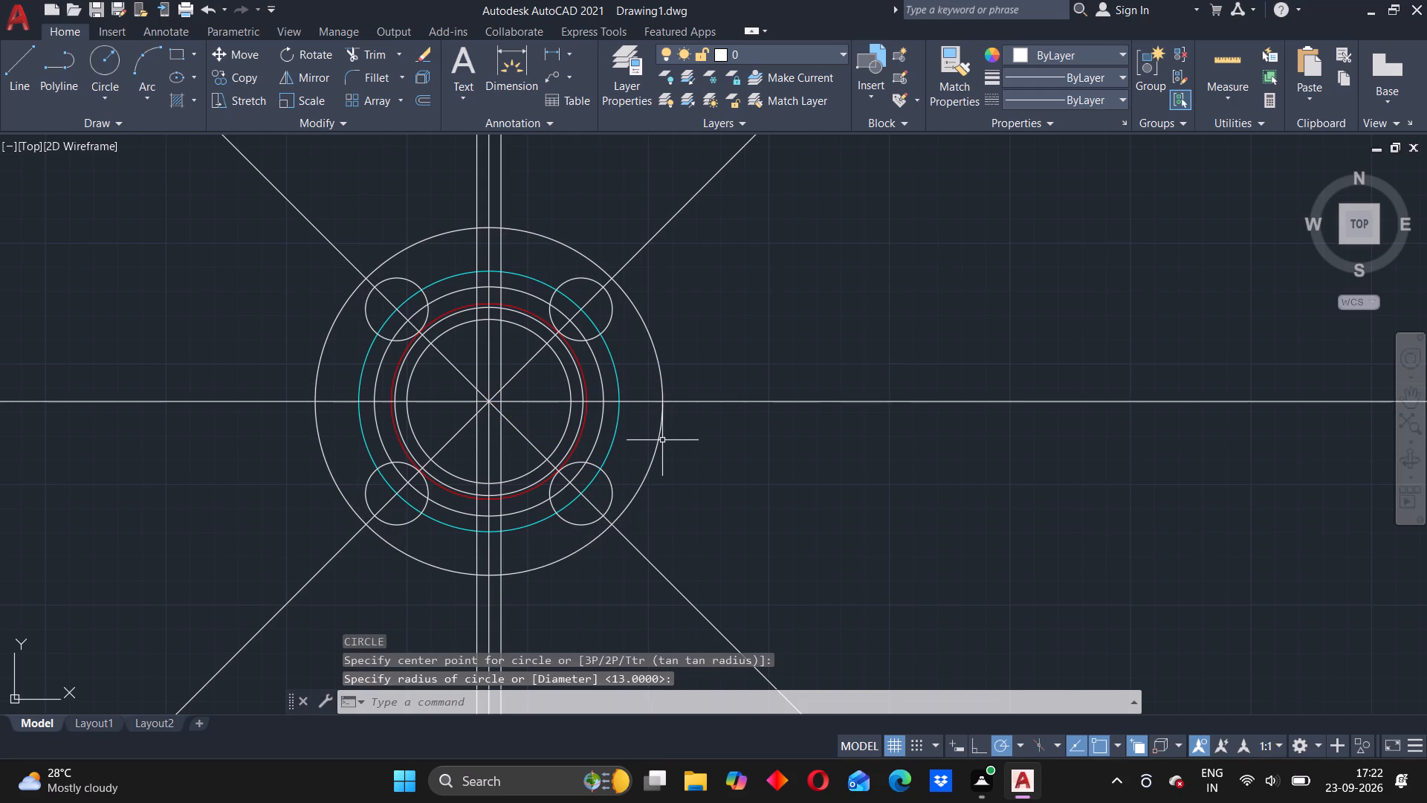
# Set the radius of the outermost circle around the common centre to 59.
pyautogui.doubleClick(659, 441)
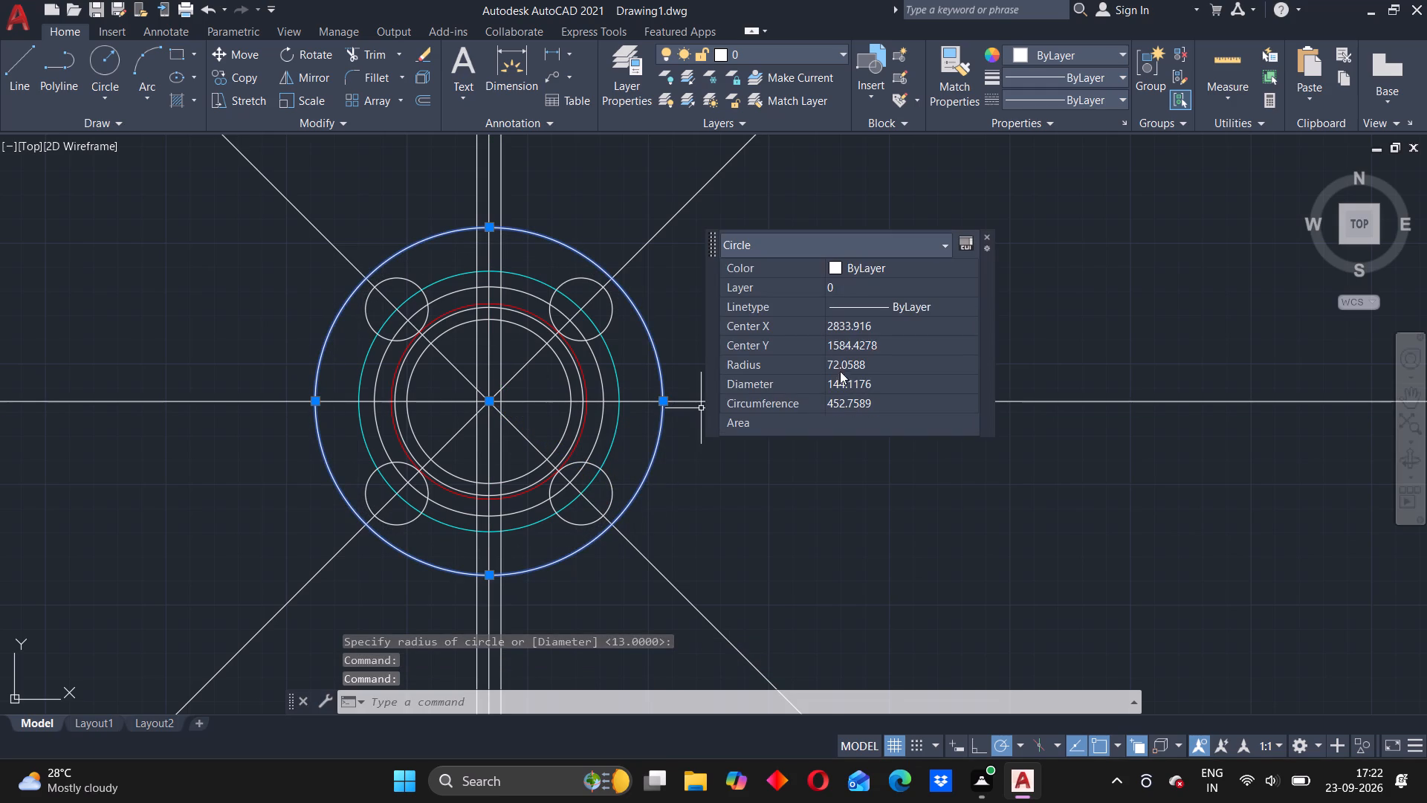
pyautogui.click(847, 367)
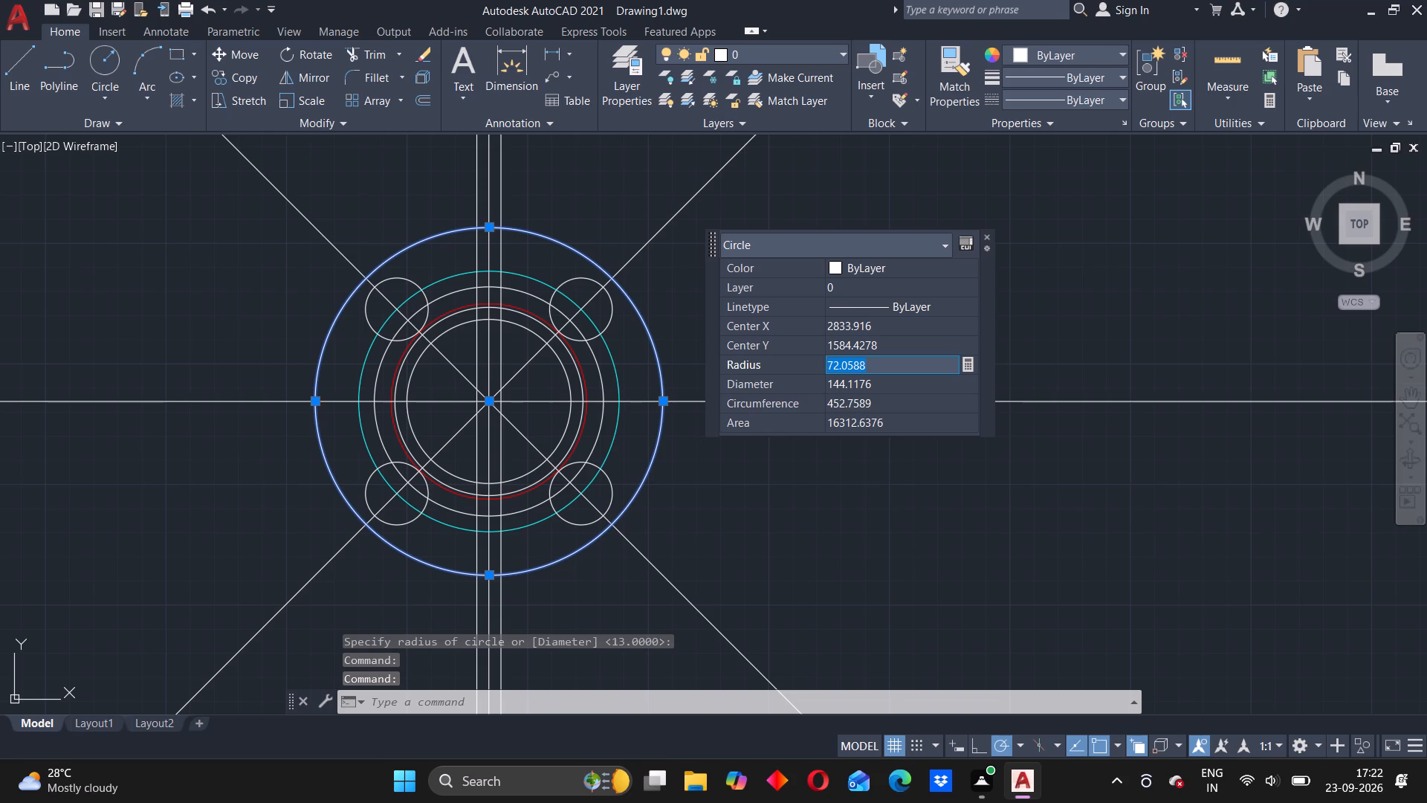
pyautogui.press('5')
pyautogui.press('9')
pyautogui.press('Return')
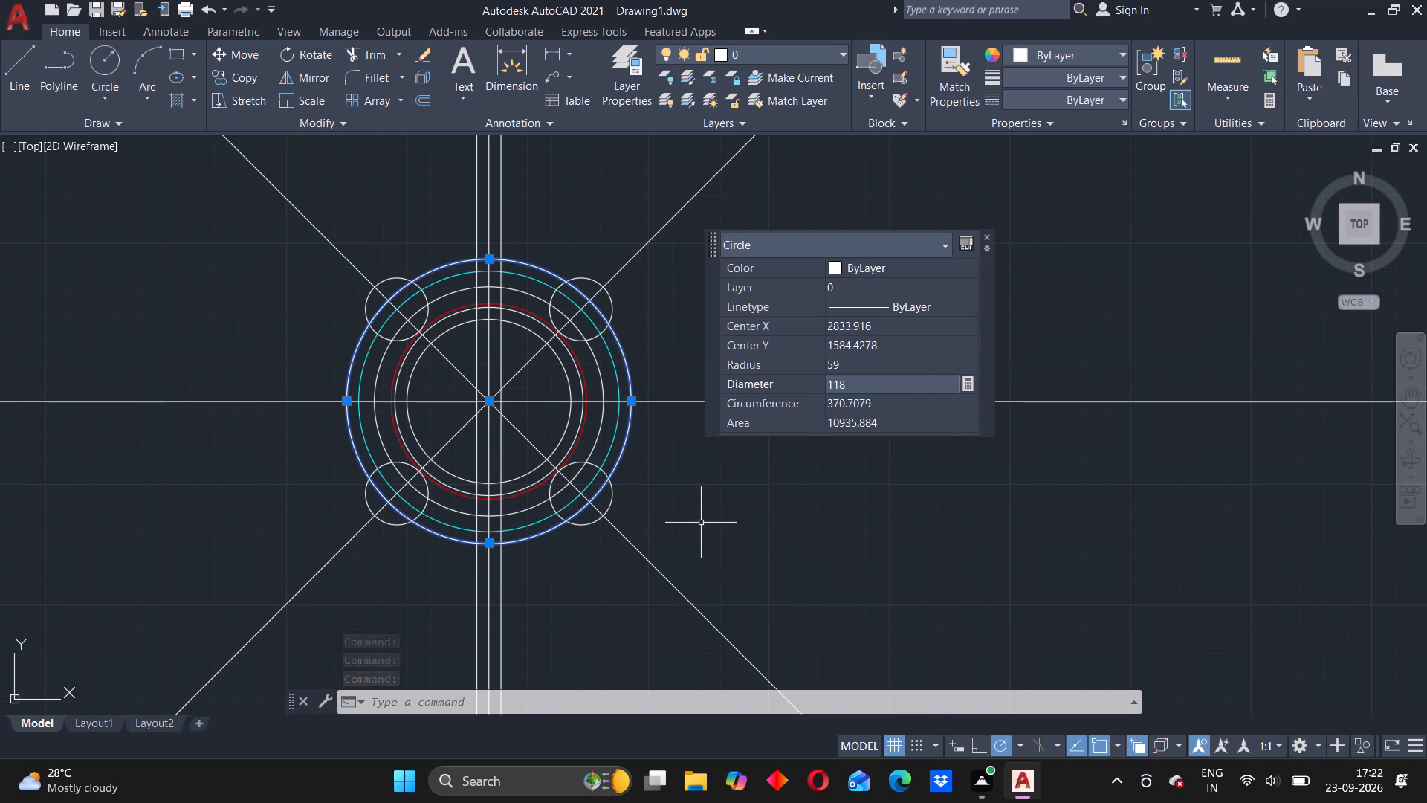
pyautogui.click(987, 239)
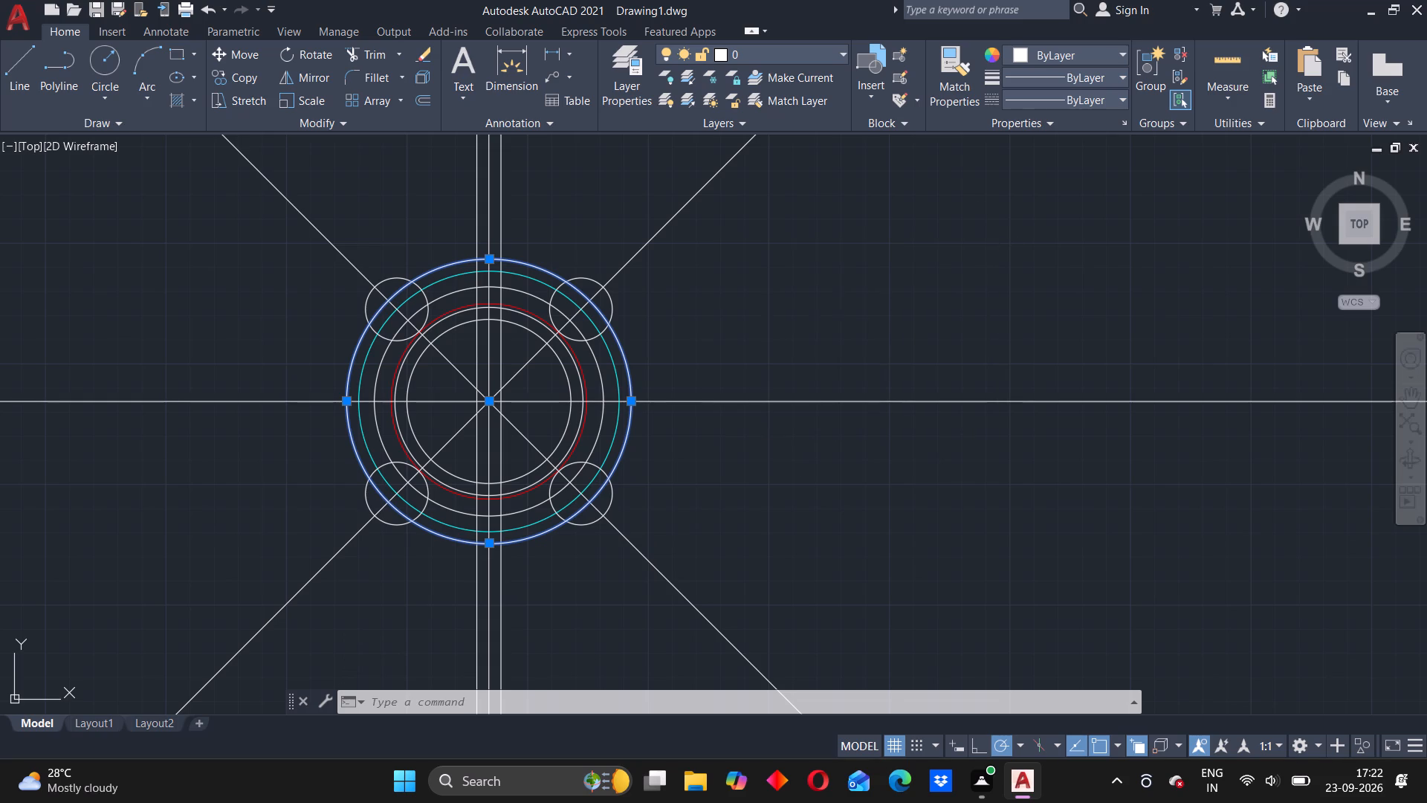
pyautogui.press('Escape')
# Draw two circles with radii 9 and 6, both centred on the upper-left lug circle's centre.
pyautogui.press('c')
pyautogui.press('Return')
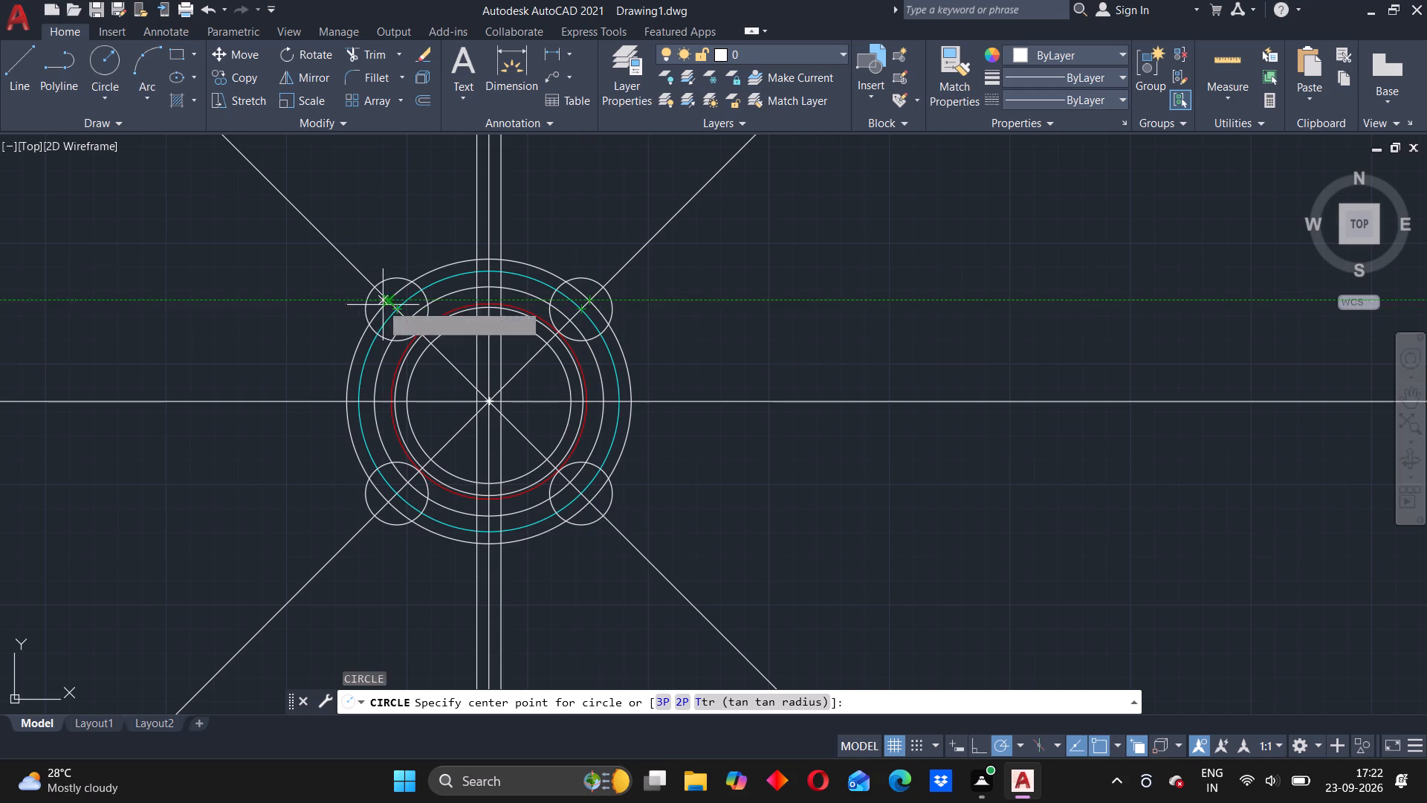
pyautogui.scroll(-1, 392, 306)
pyautogui.scroll(4, 395, 310)
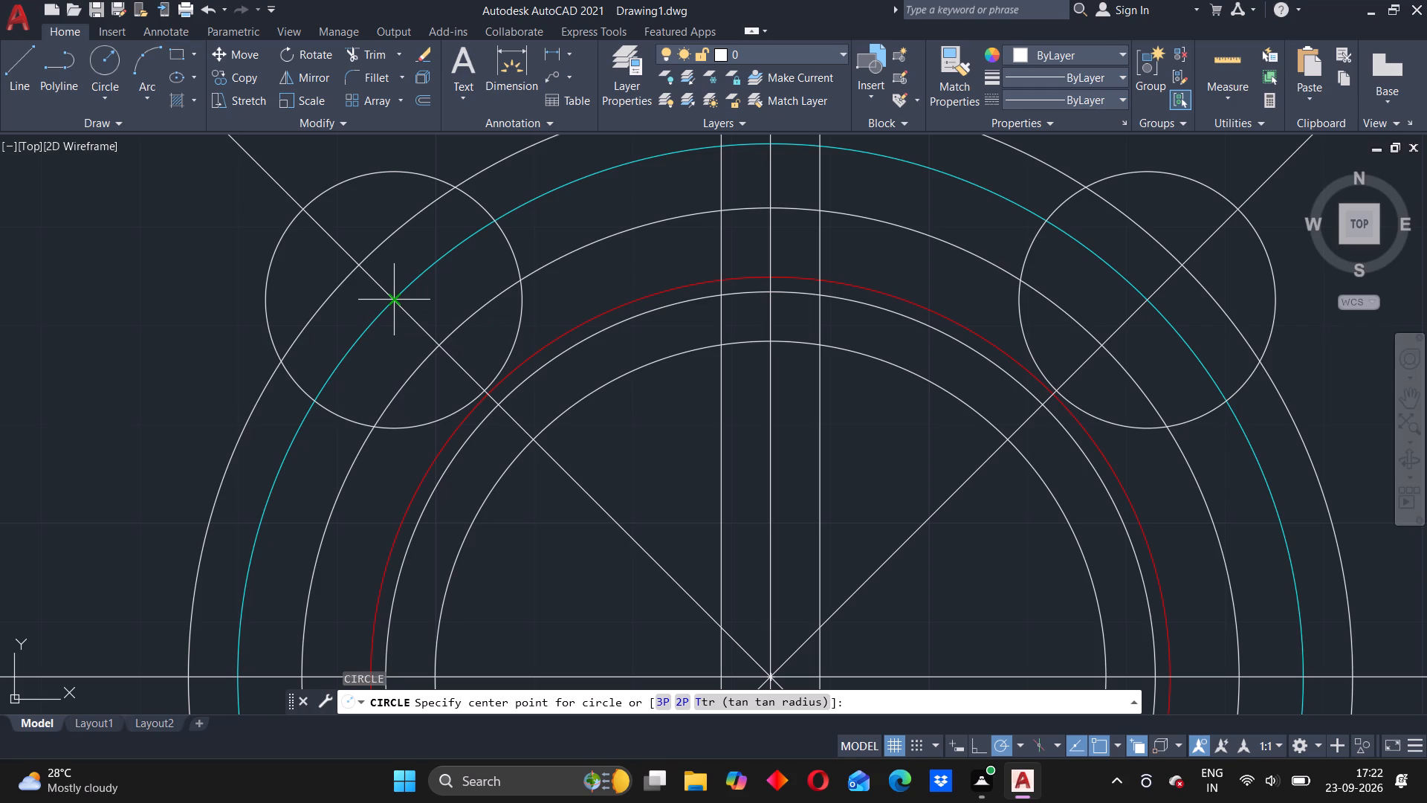
pyautogui.click(394, 302)
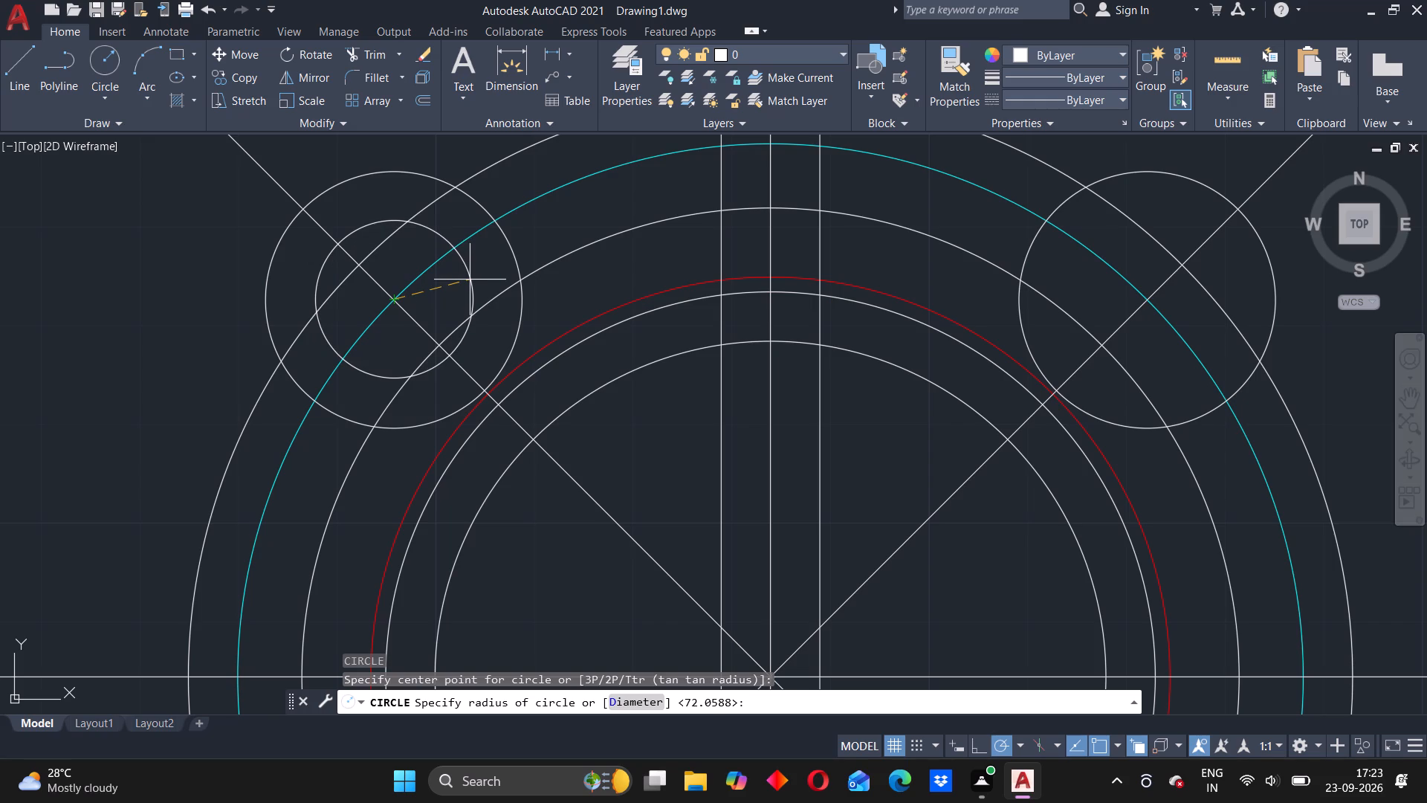
pyautogui.press('9')
pyautogui.press('Return')
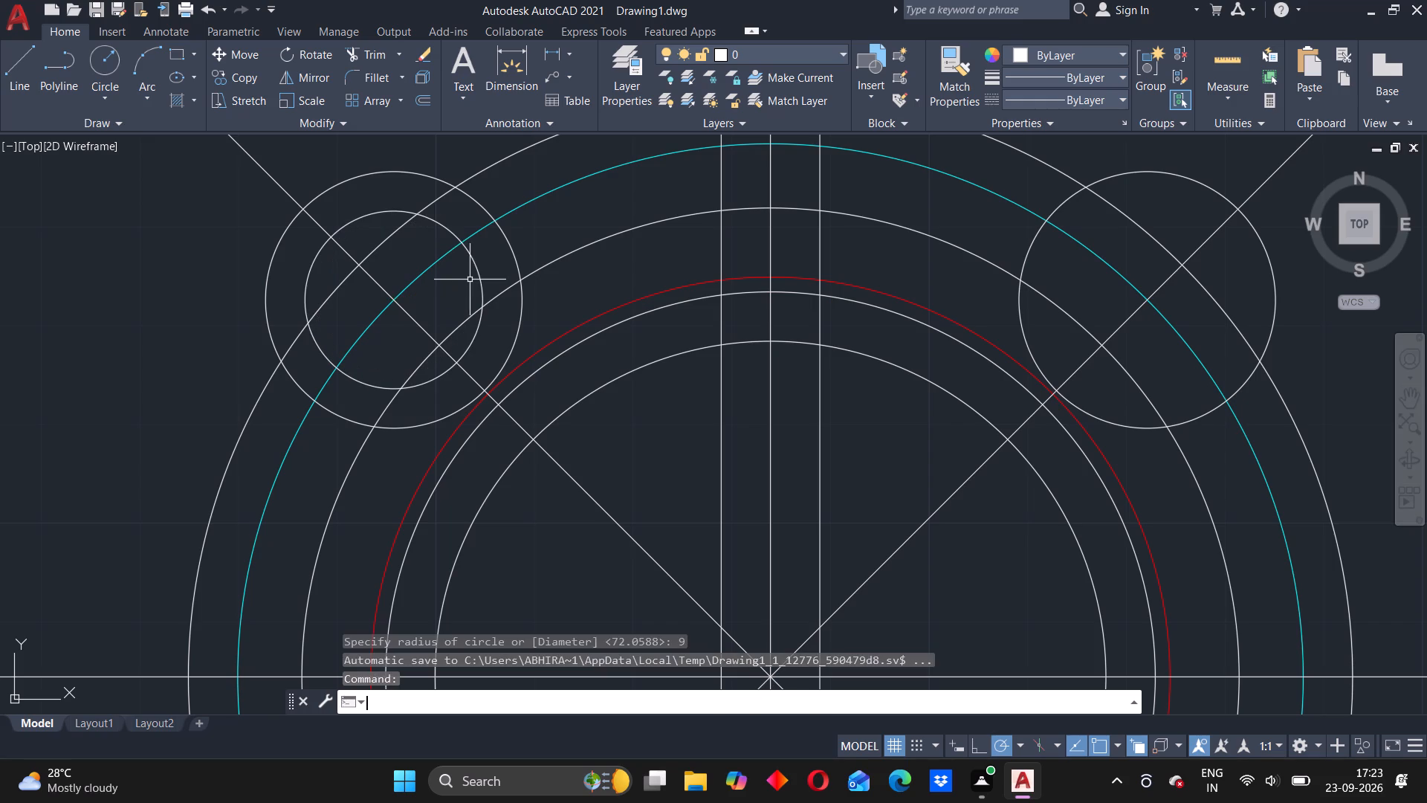
pyautogui.press('Return')
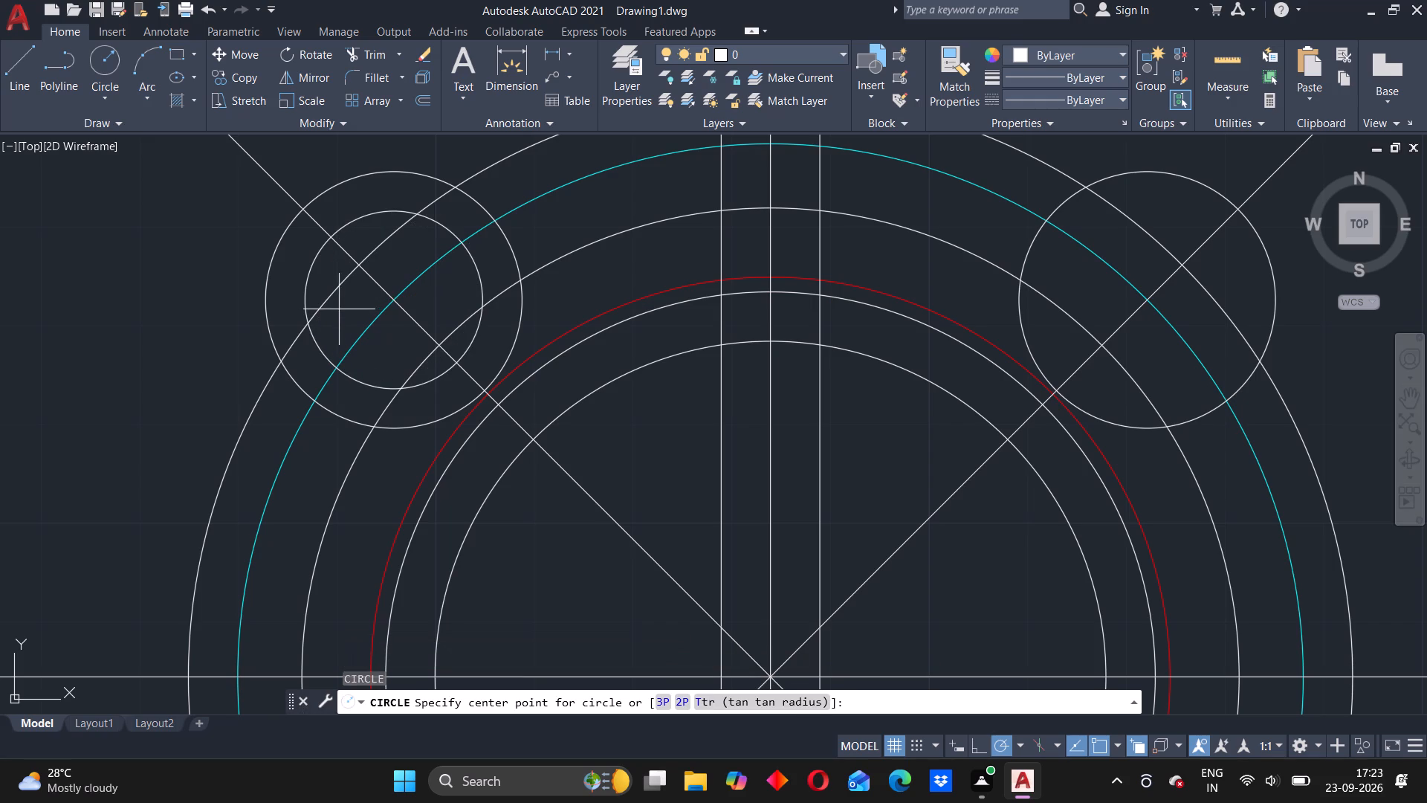
pyautogui.click(392, 303)
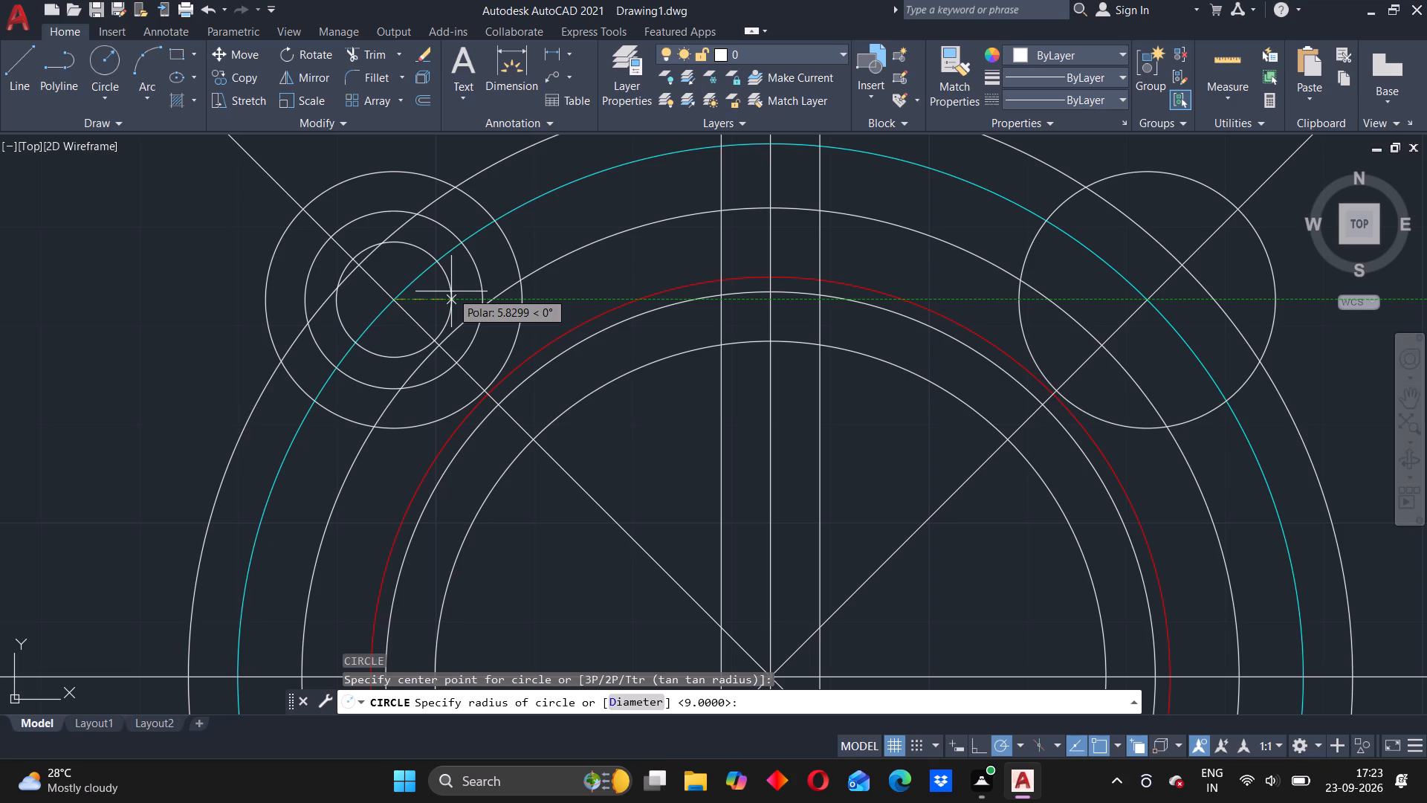
pyautogui.press('6')
pyautogui.press('Return')
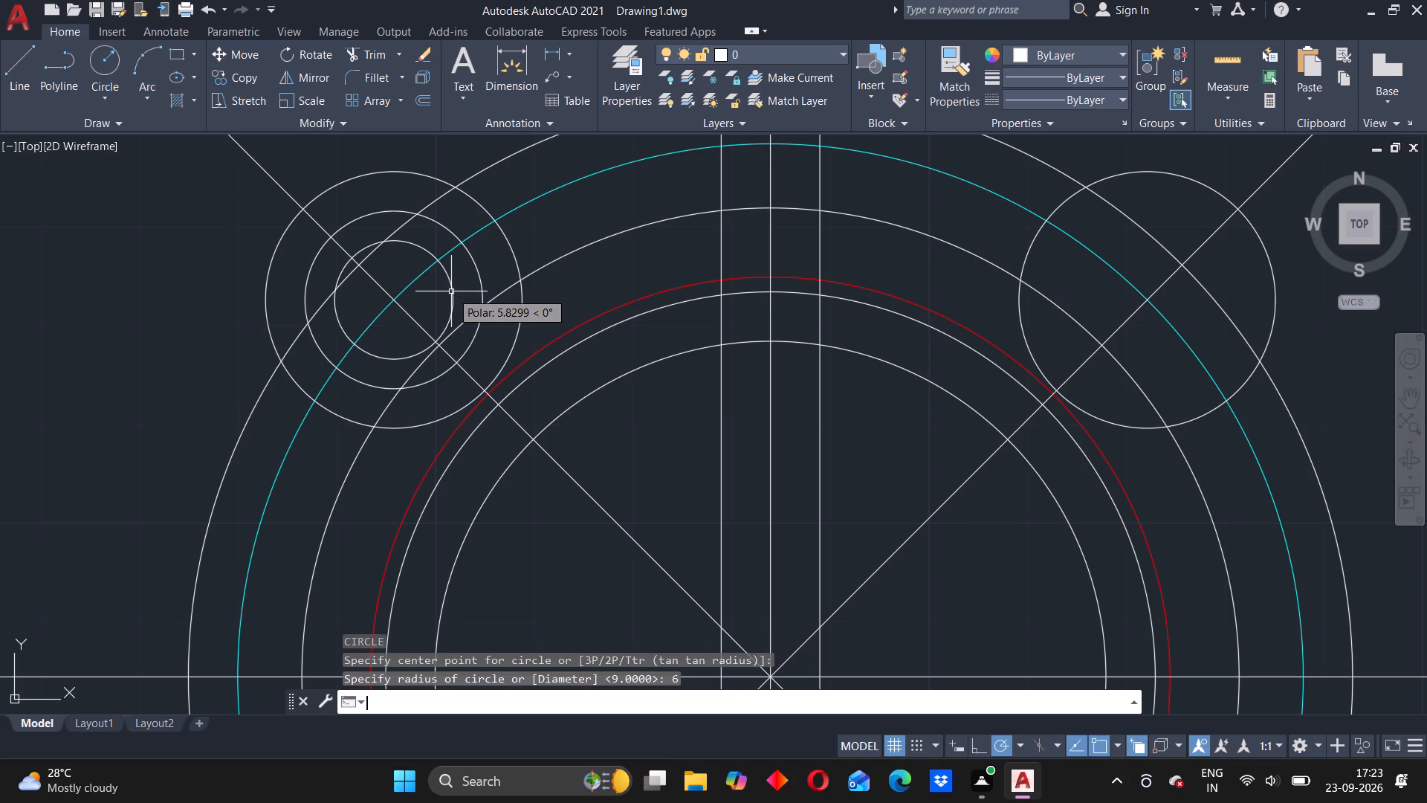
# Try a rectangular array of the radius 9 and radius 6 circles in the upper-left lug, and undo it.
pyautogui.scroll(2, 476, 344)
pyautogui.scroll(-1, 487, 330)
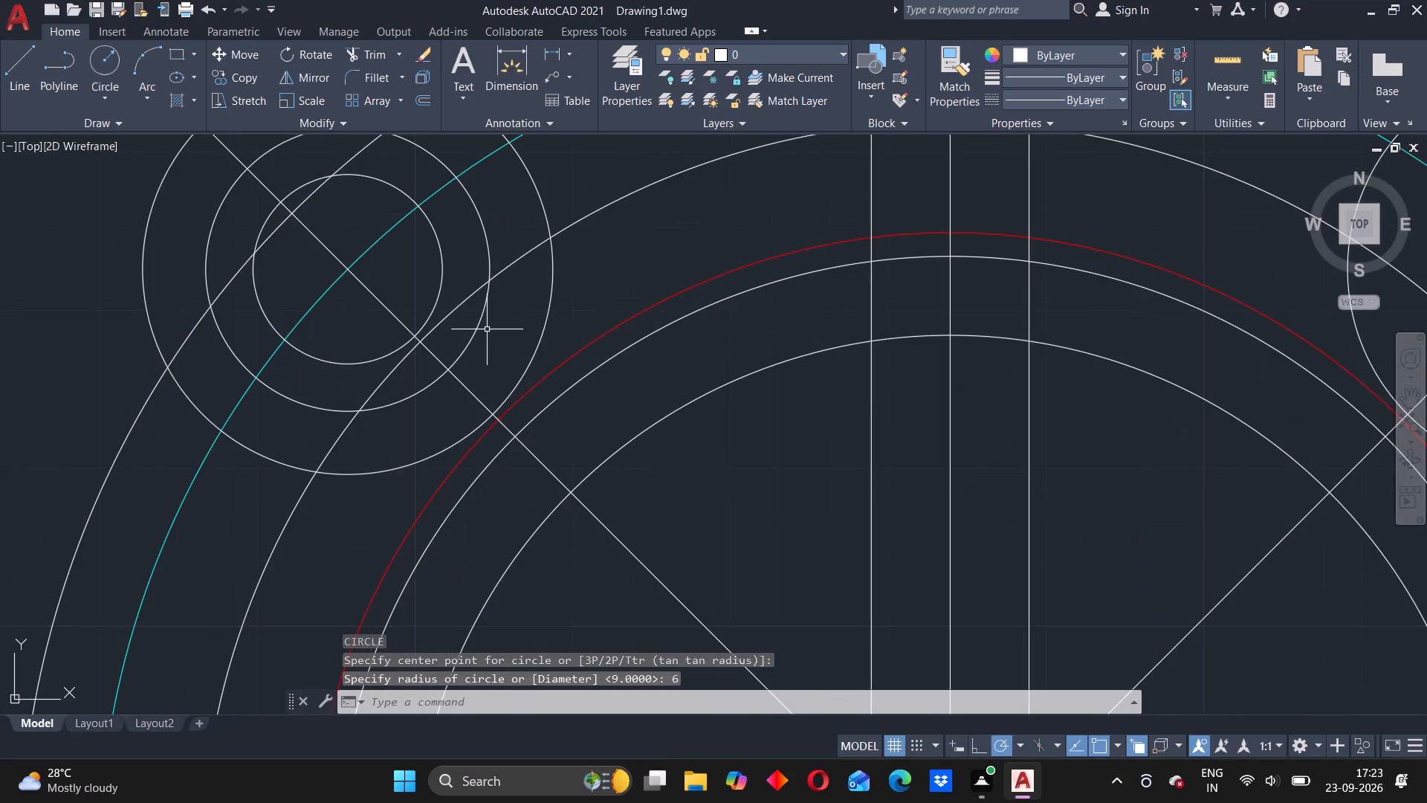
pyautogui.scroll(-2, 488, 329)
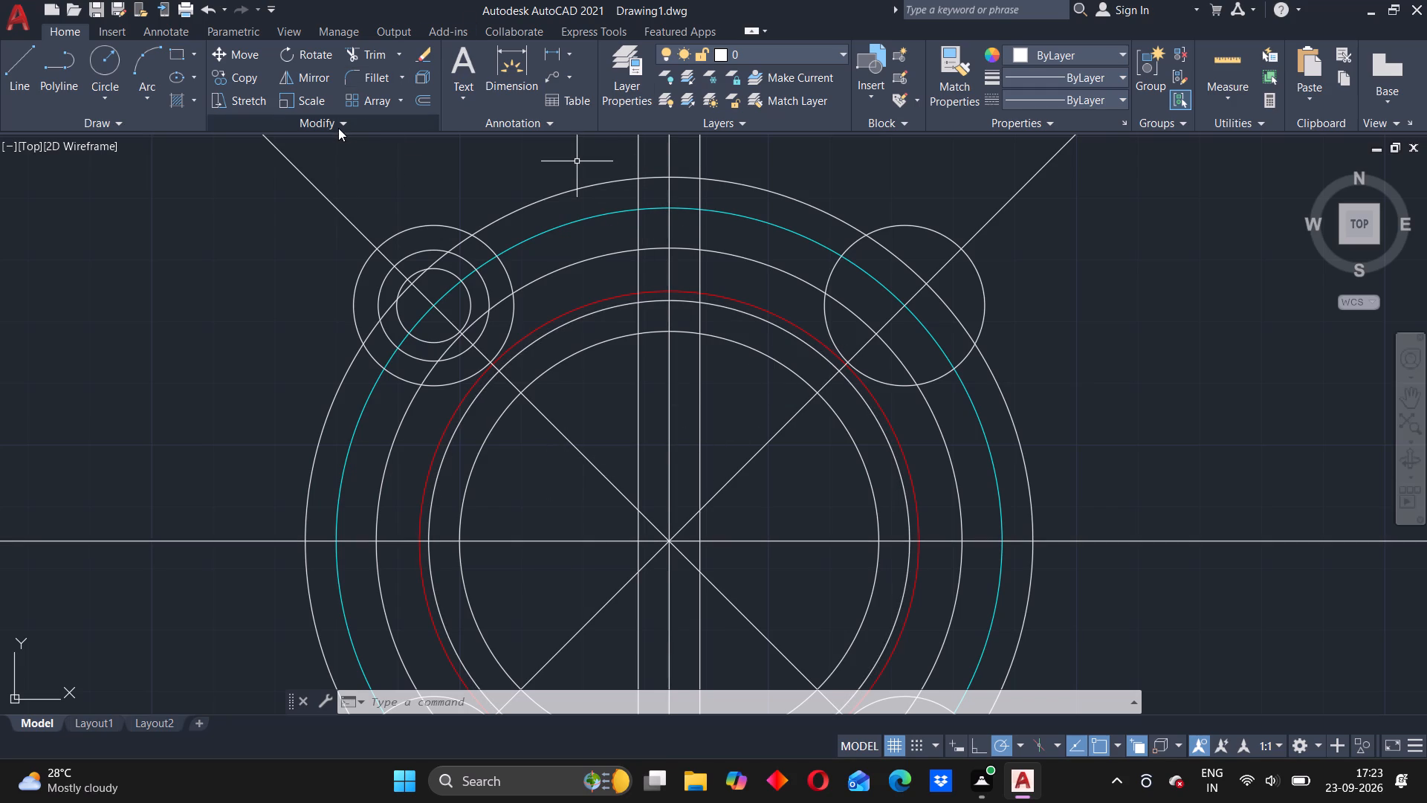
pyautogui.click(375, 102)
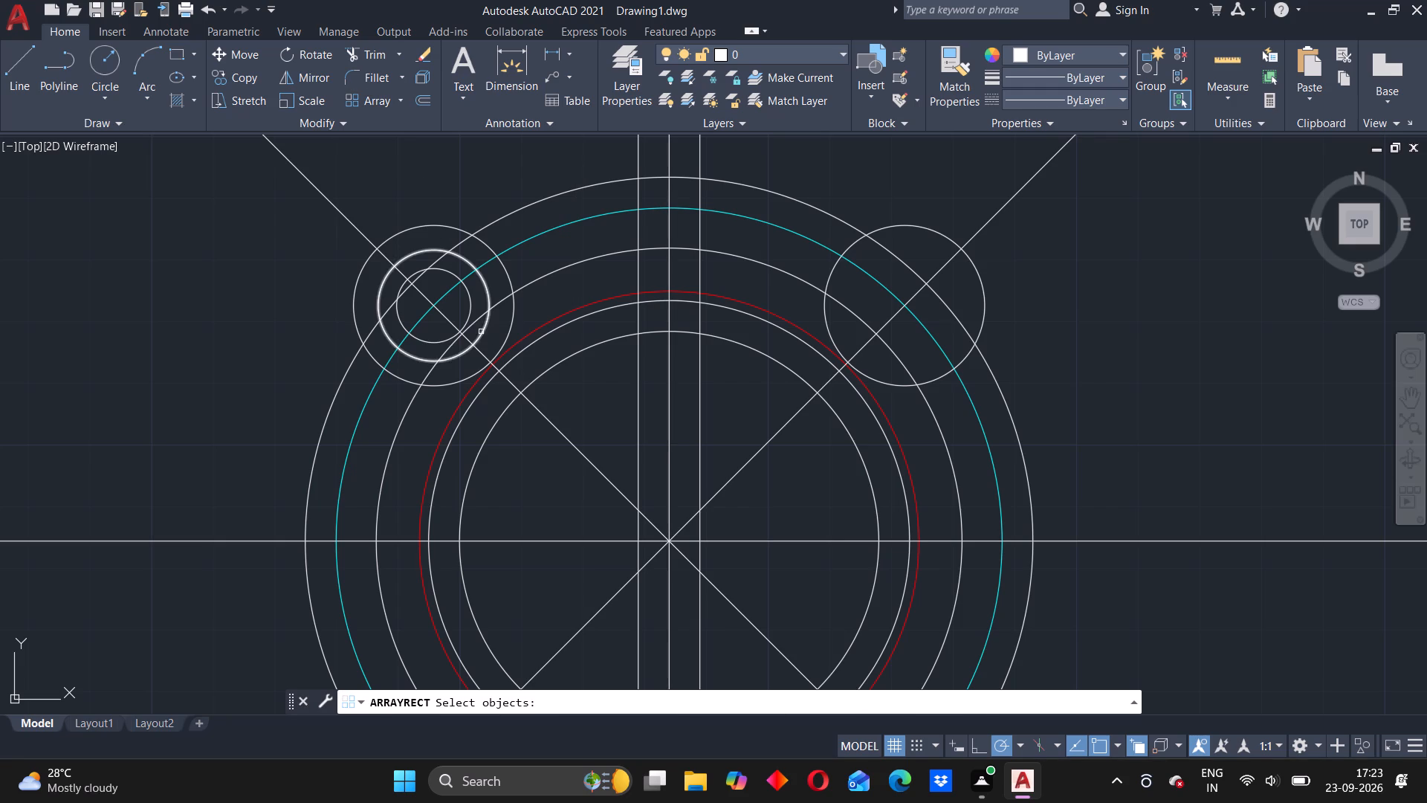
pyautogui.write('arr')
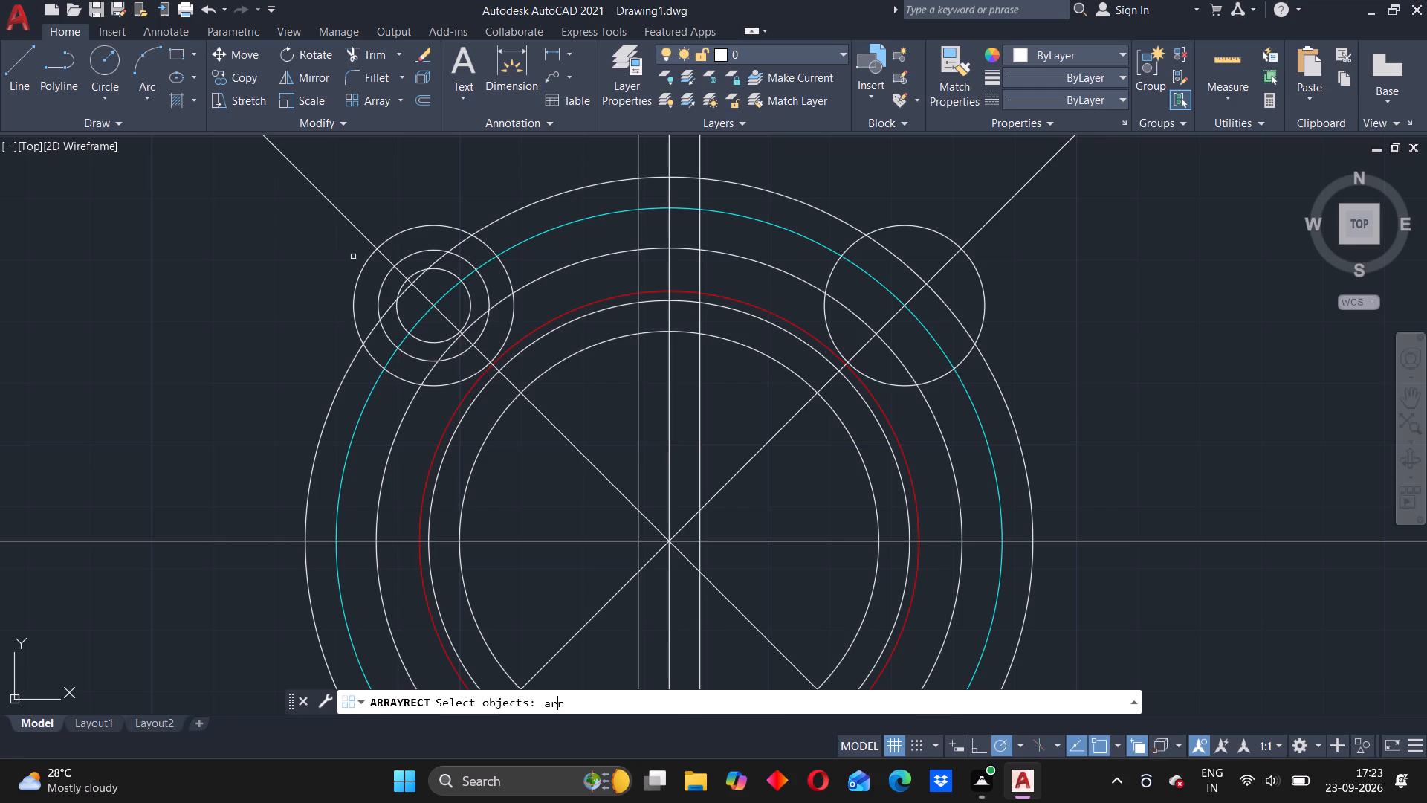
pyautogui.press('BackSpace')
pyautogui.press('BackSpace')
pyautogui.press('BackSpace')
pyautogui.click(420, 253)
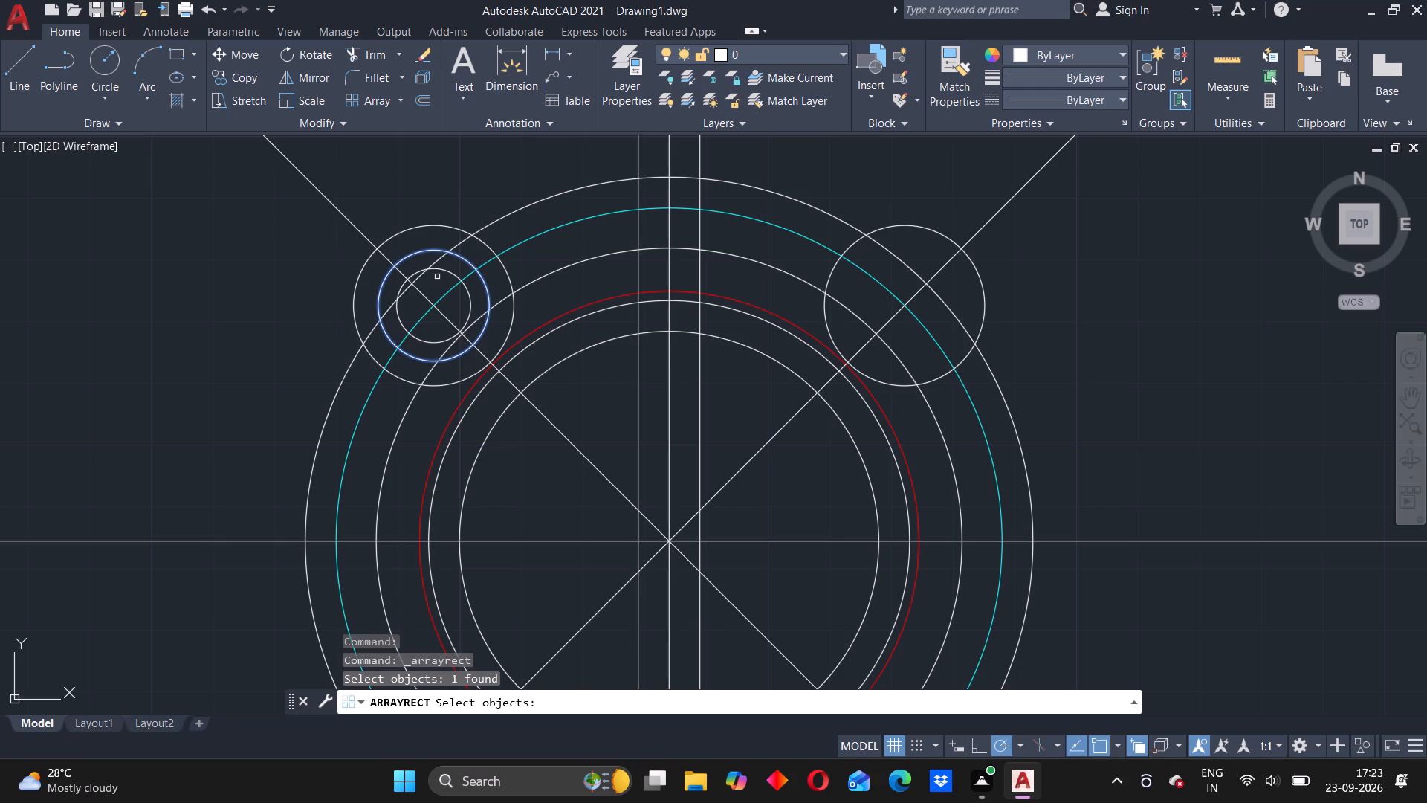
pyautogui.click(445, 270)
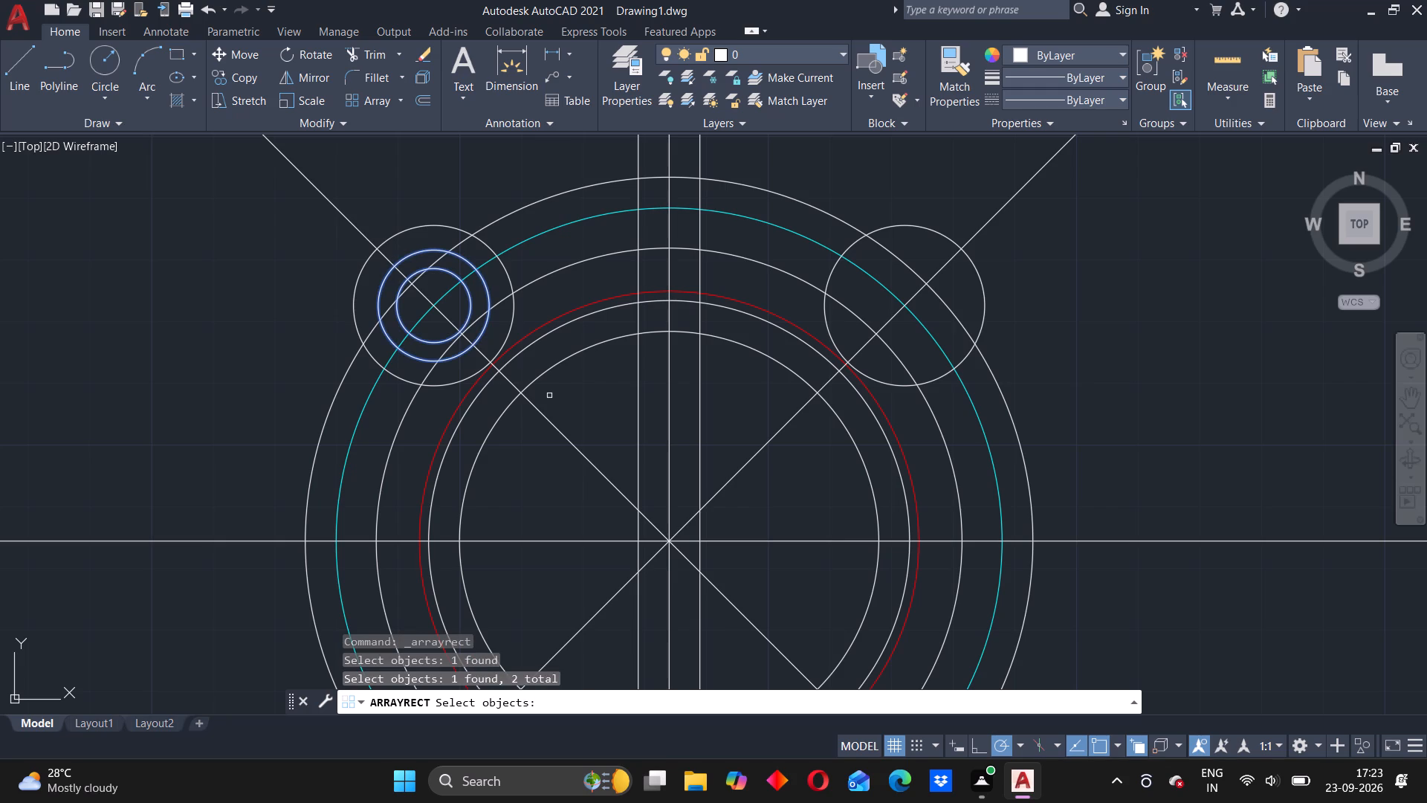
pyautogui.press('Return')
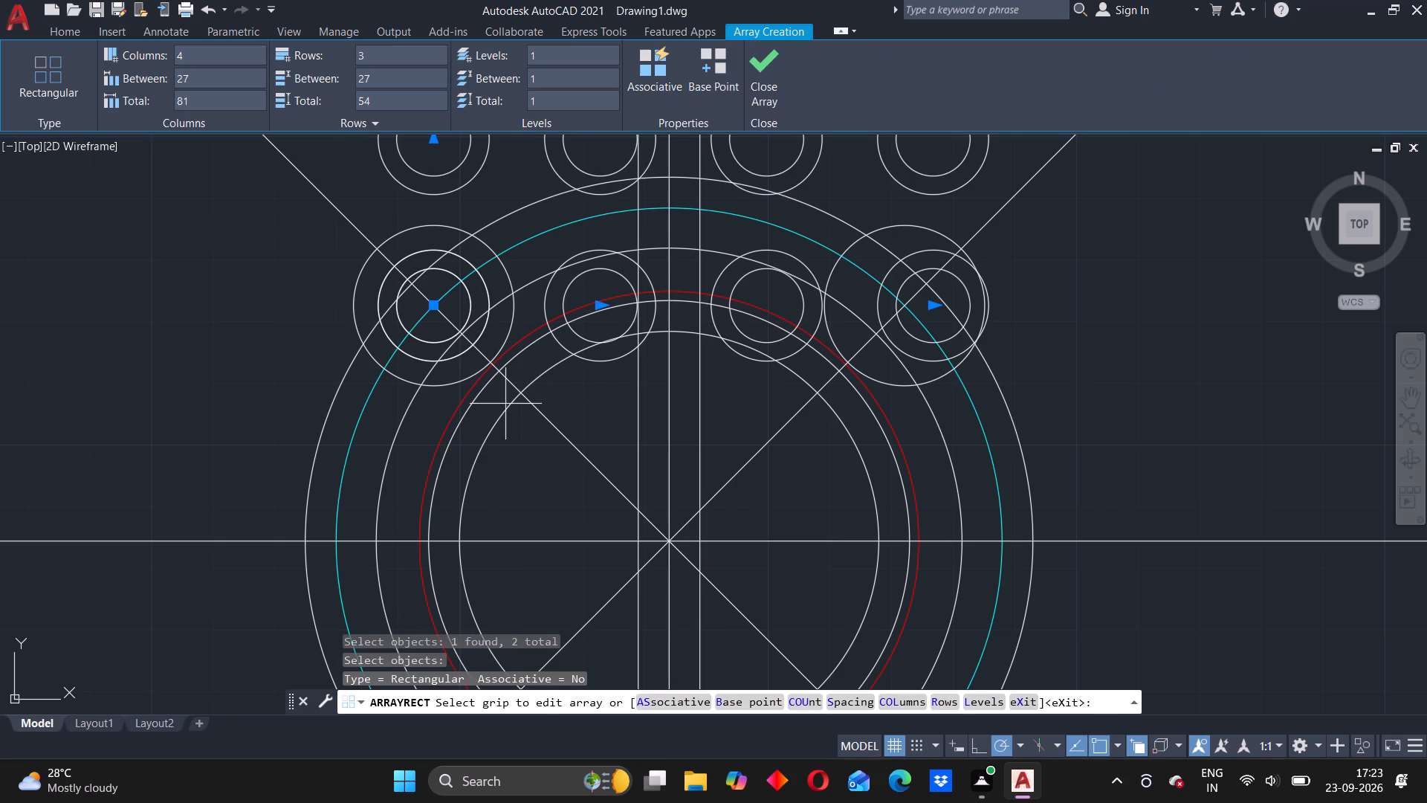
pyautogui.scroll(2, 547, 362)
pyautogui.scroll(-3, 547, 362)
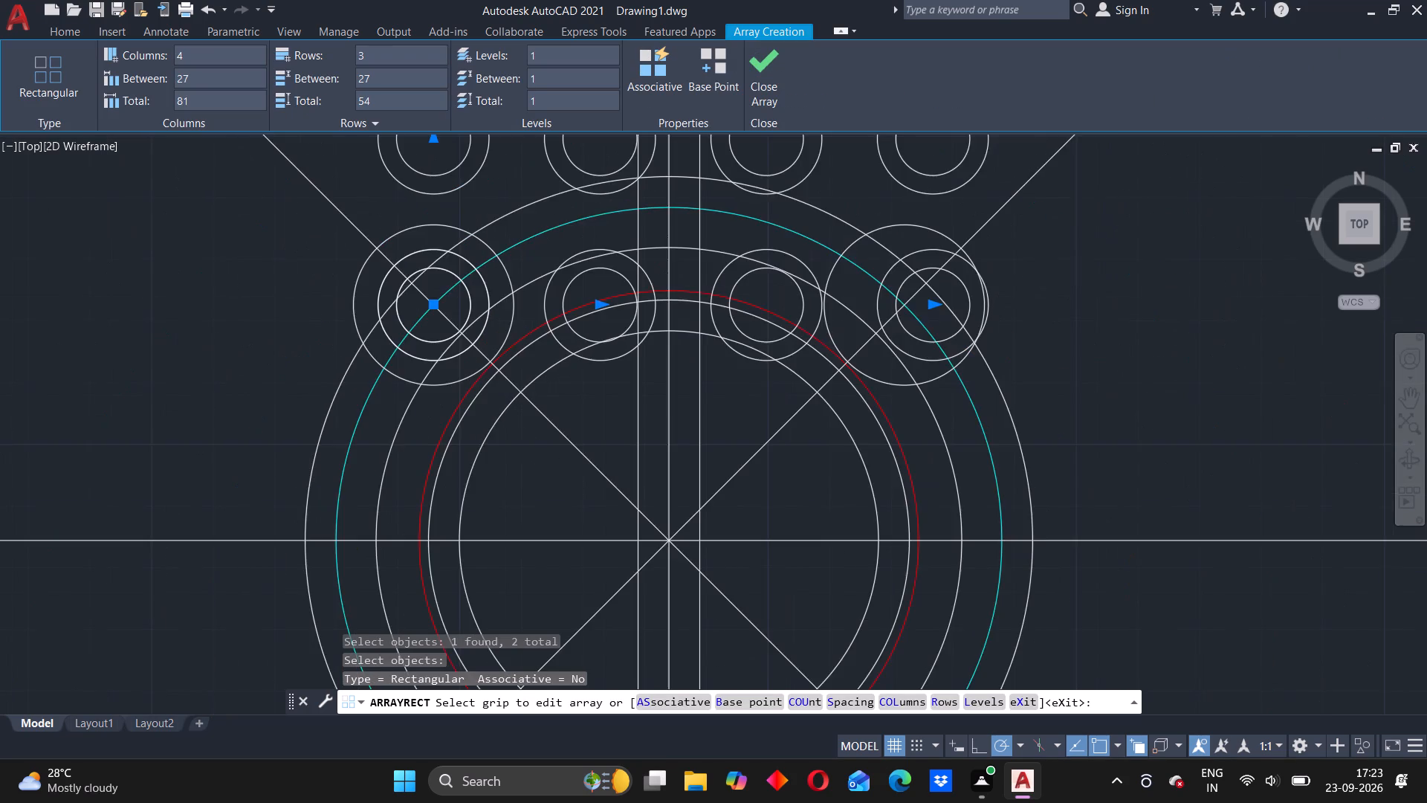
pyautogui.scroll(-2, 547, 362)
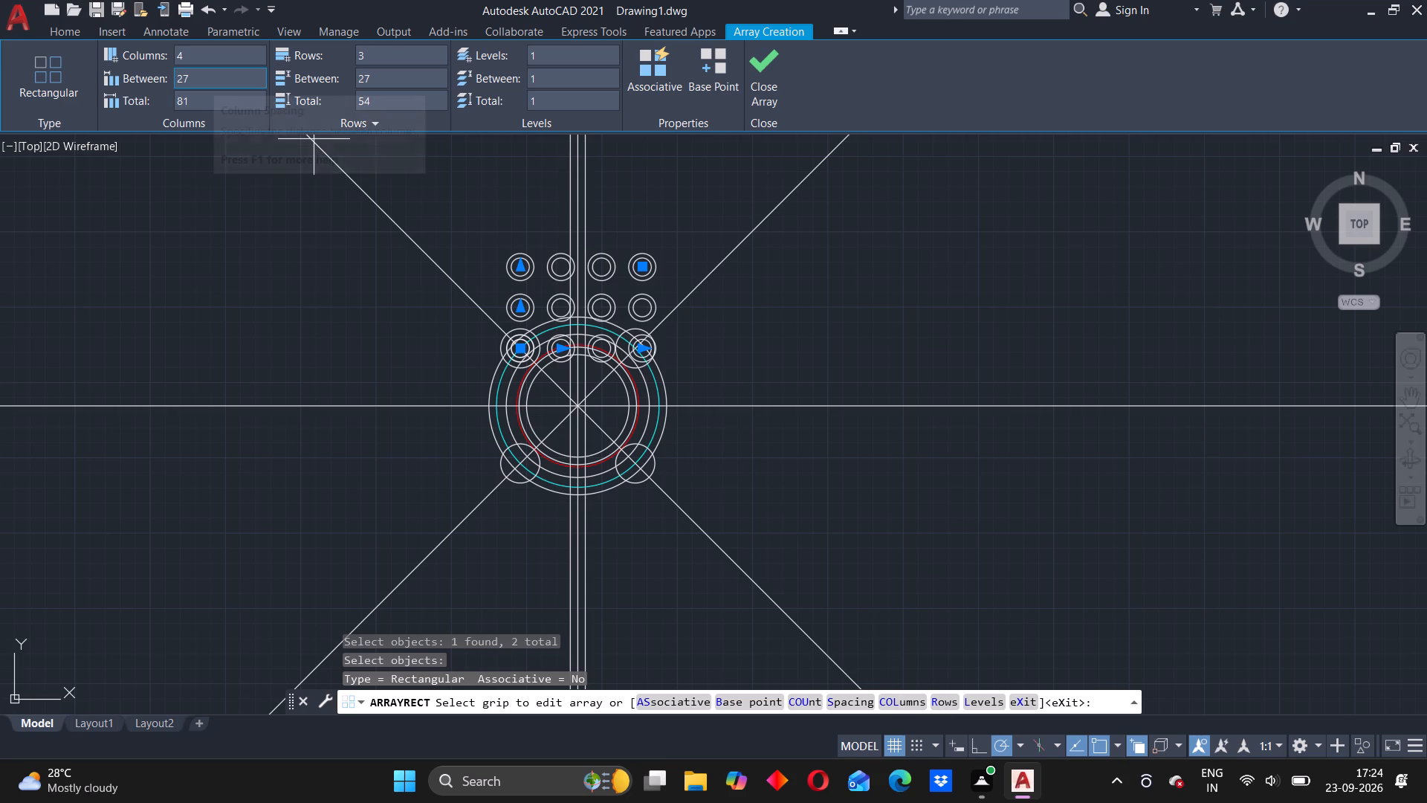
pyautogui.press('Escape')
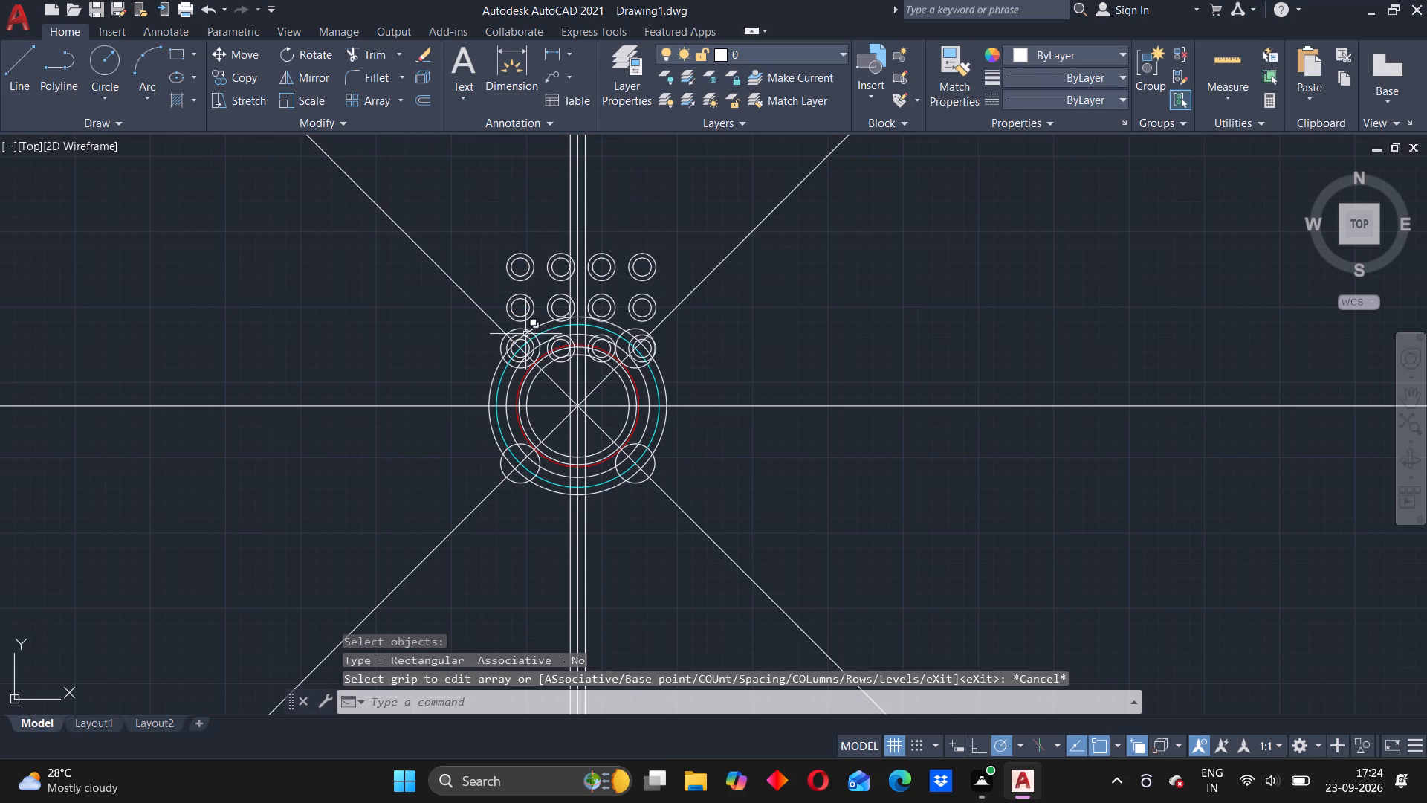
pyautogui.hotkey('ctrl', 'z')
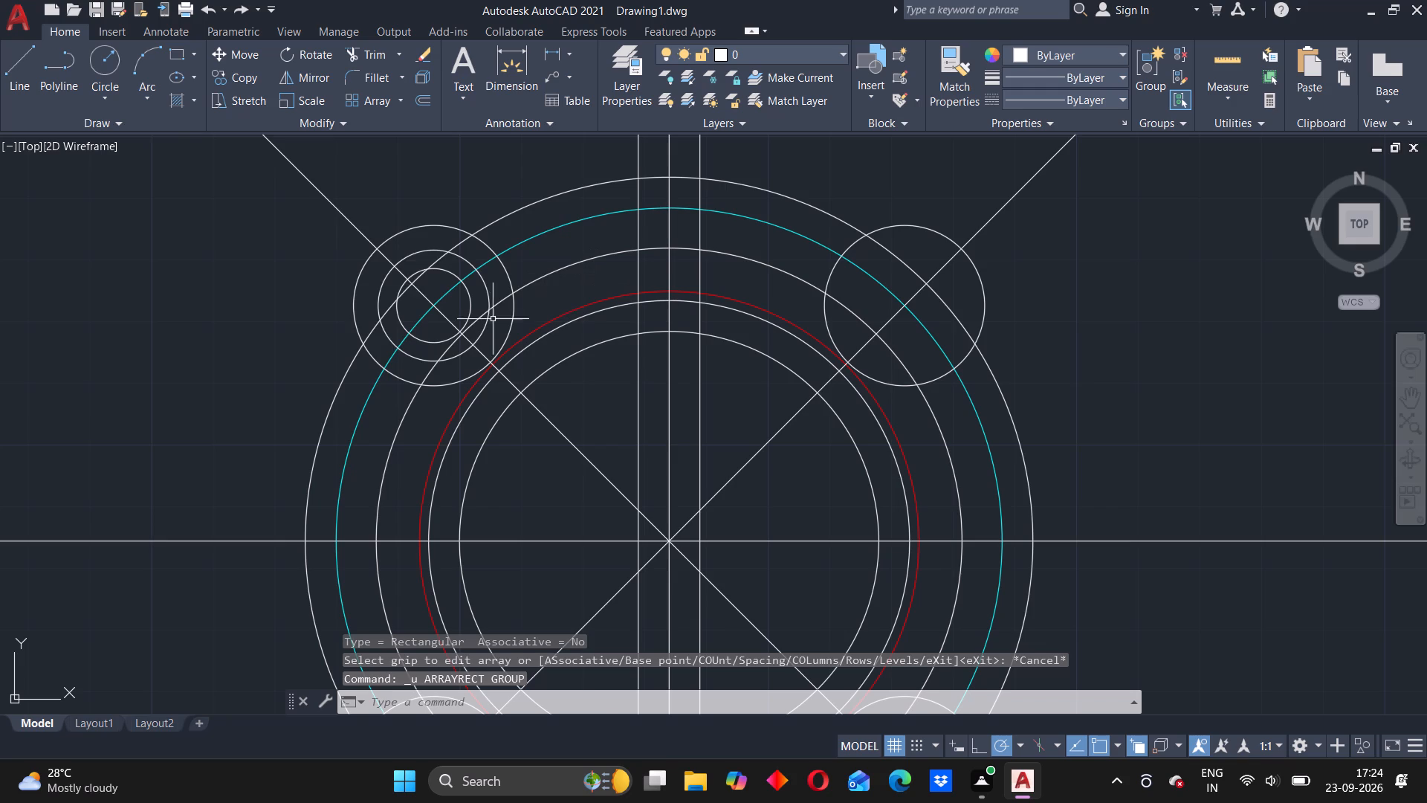
# Start the Array command on the radius 9 and radius 6 circles inside the upper-left lug circle.
pyautogui.write('ar')
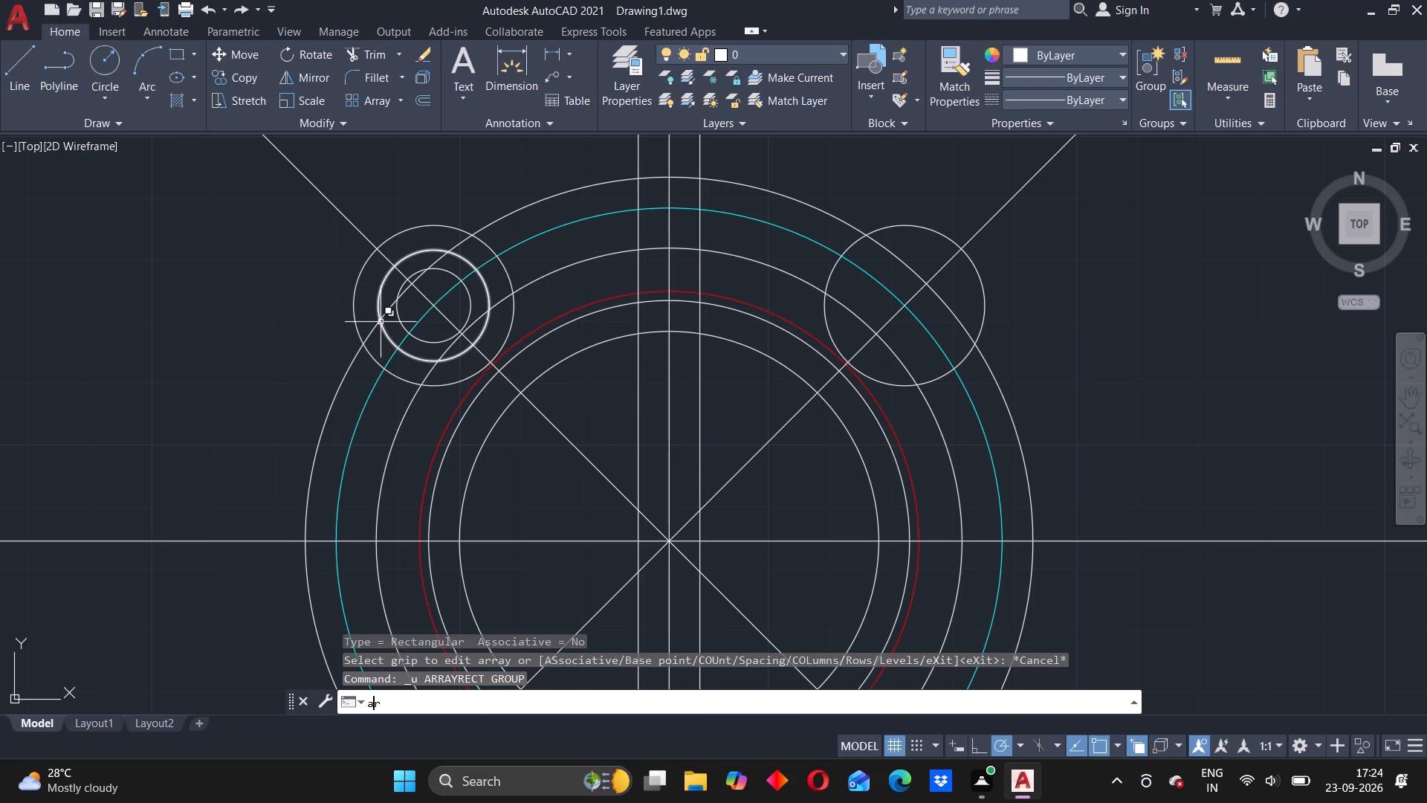
pyautogui.press('Return')
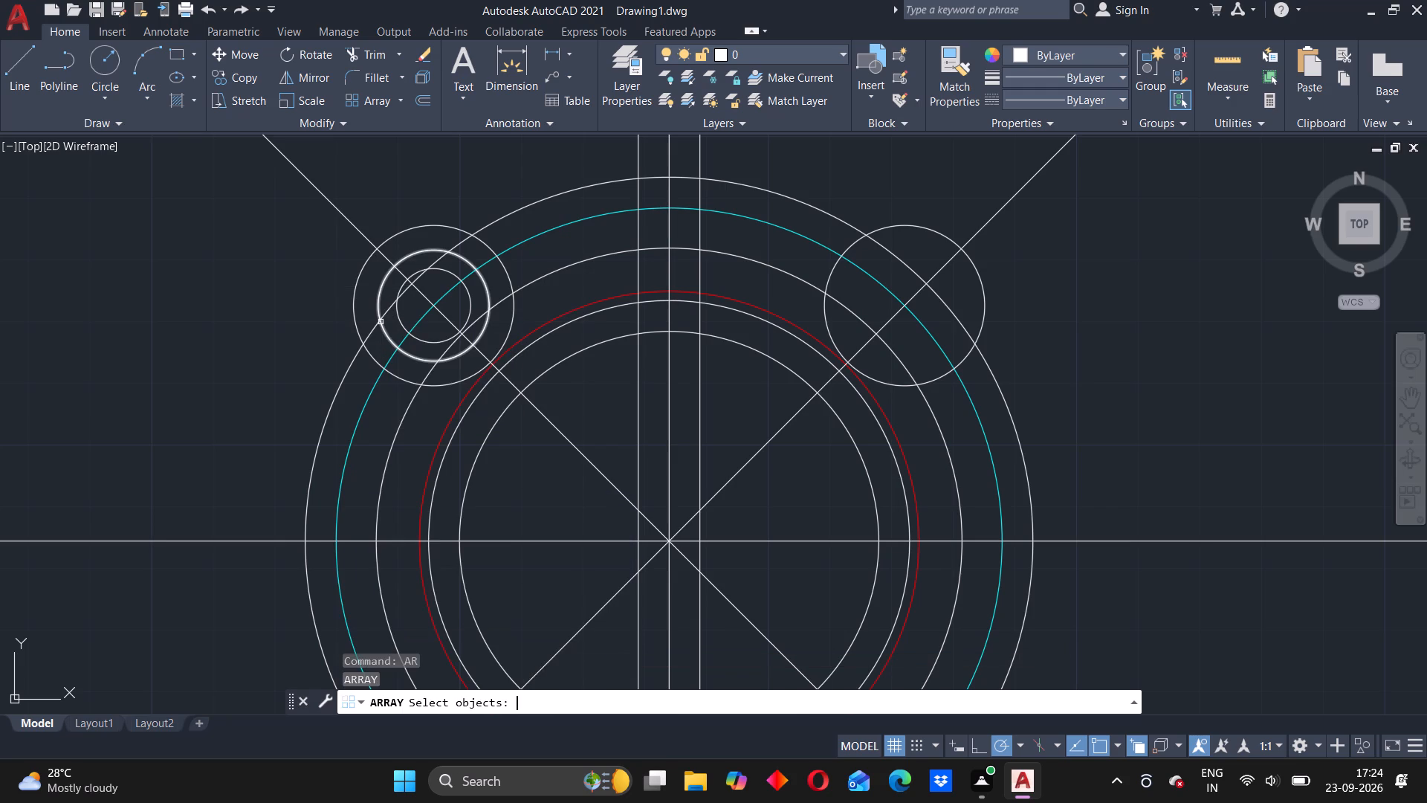
pyautogui.click(415, 255)
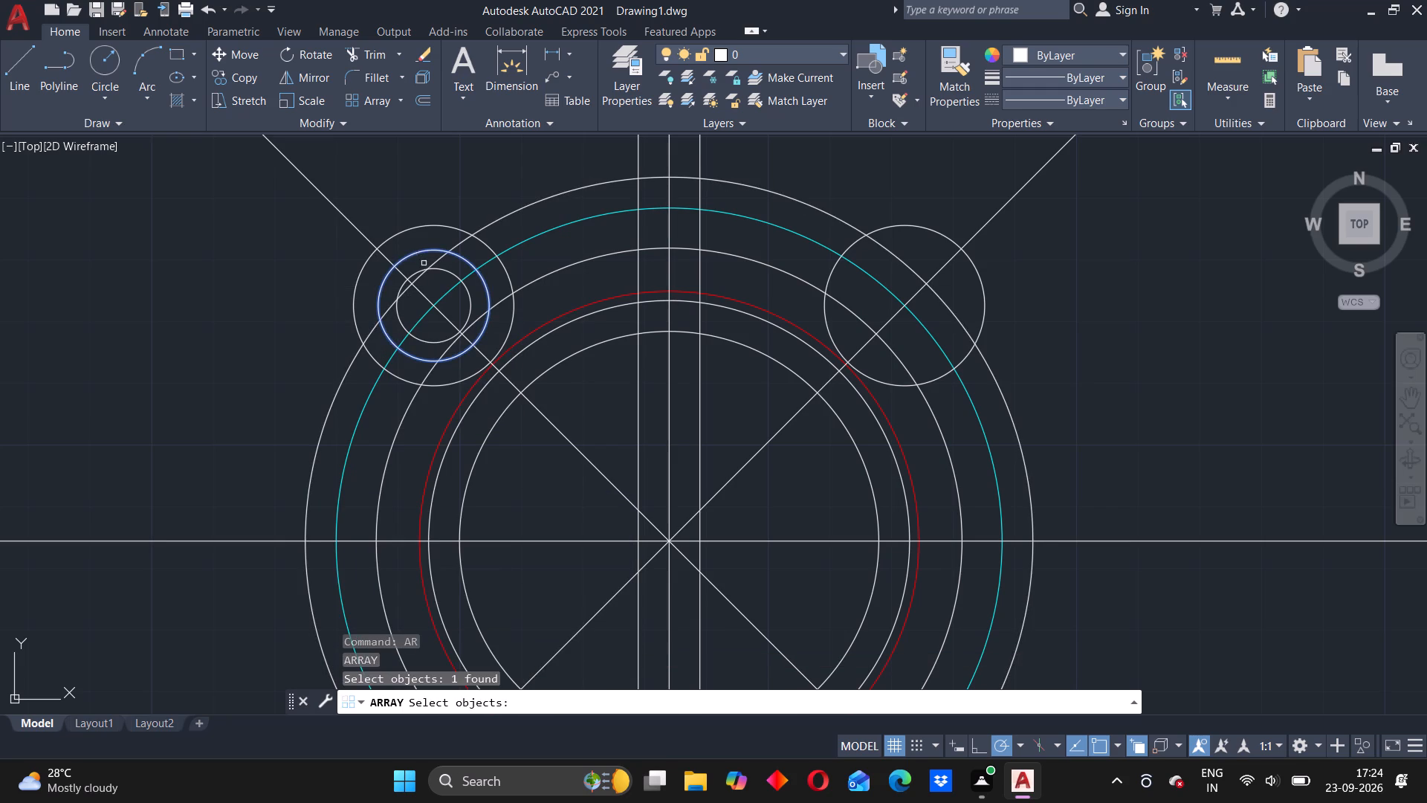
pyautogui.click(453, 274)
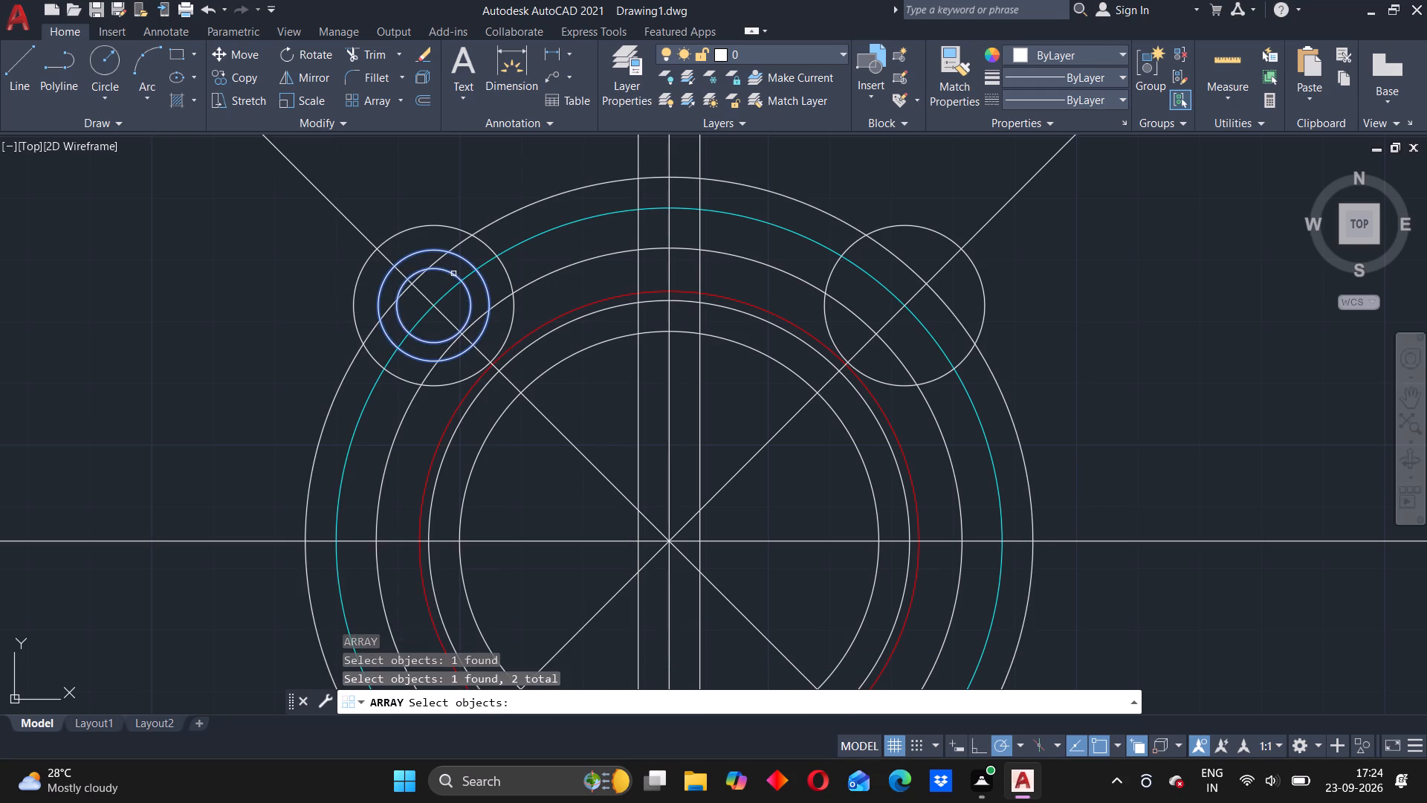
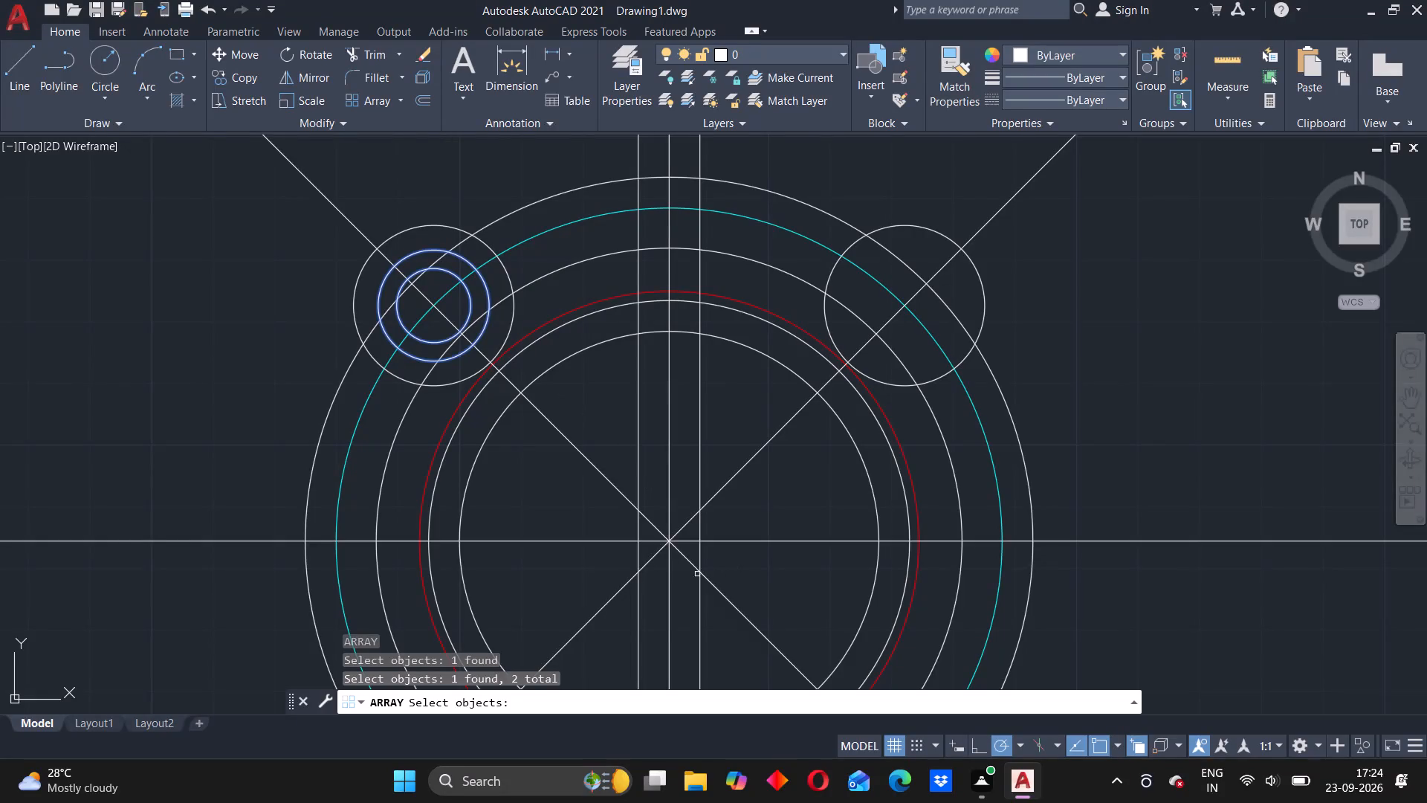
# Polar-array the radius 9 and radius 6 circles around the common centre with 4 items over 360 degrees.
pyautogui.press('Return')
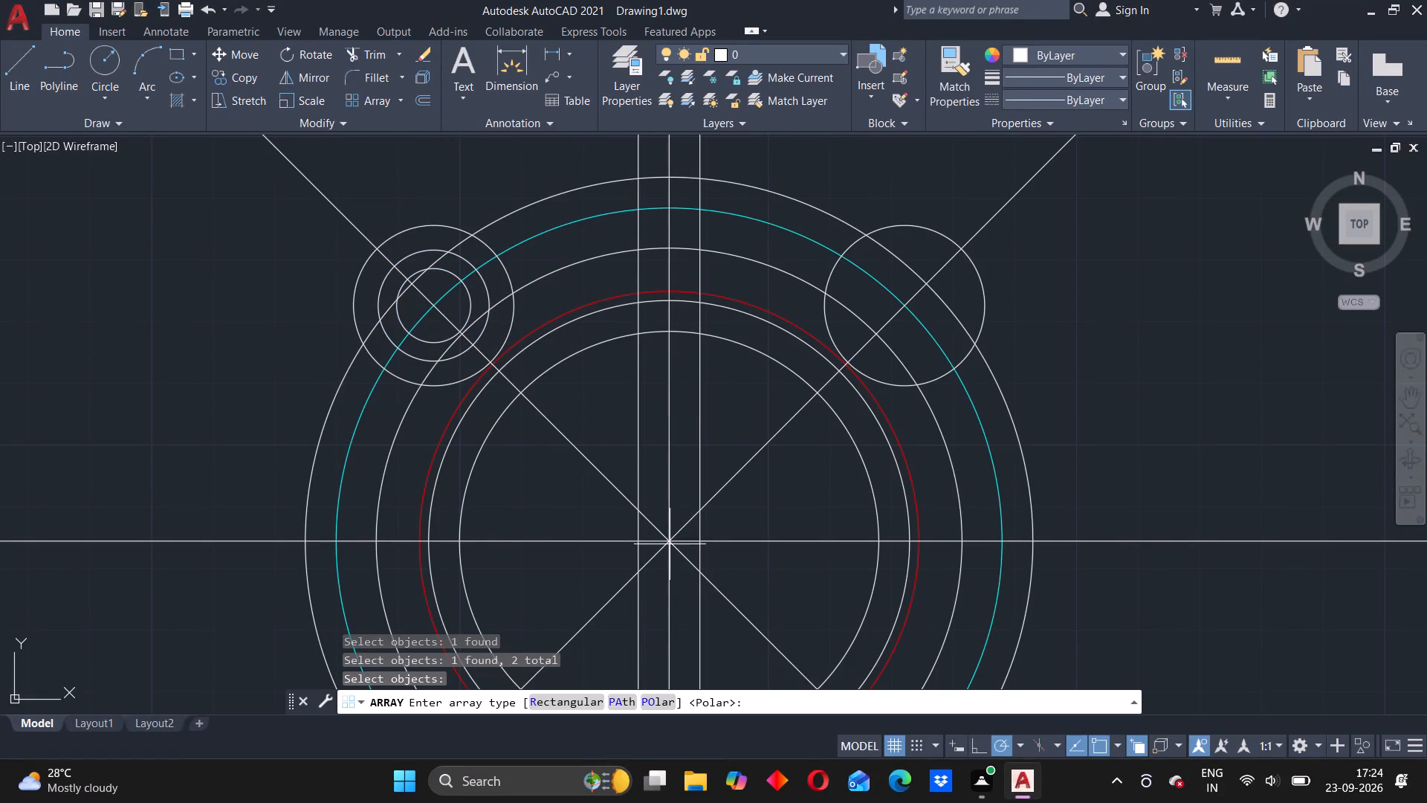
pyautogui.scroll(-1, 670, 544)
pyautogui.rightClick(777, 242)
pyautogui.click(844, 347)
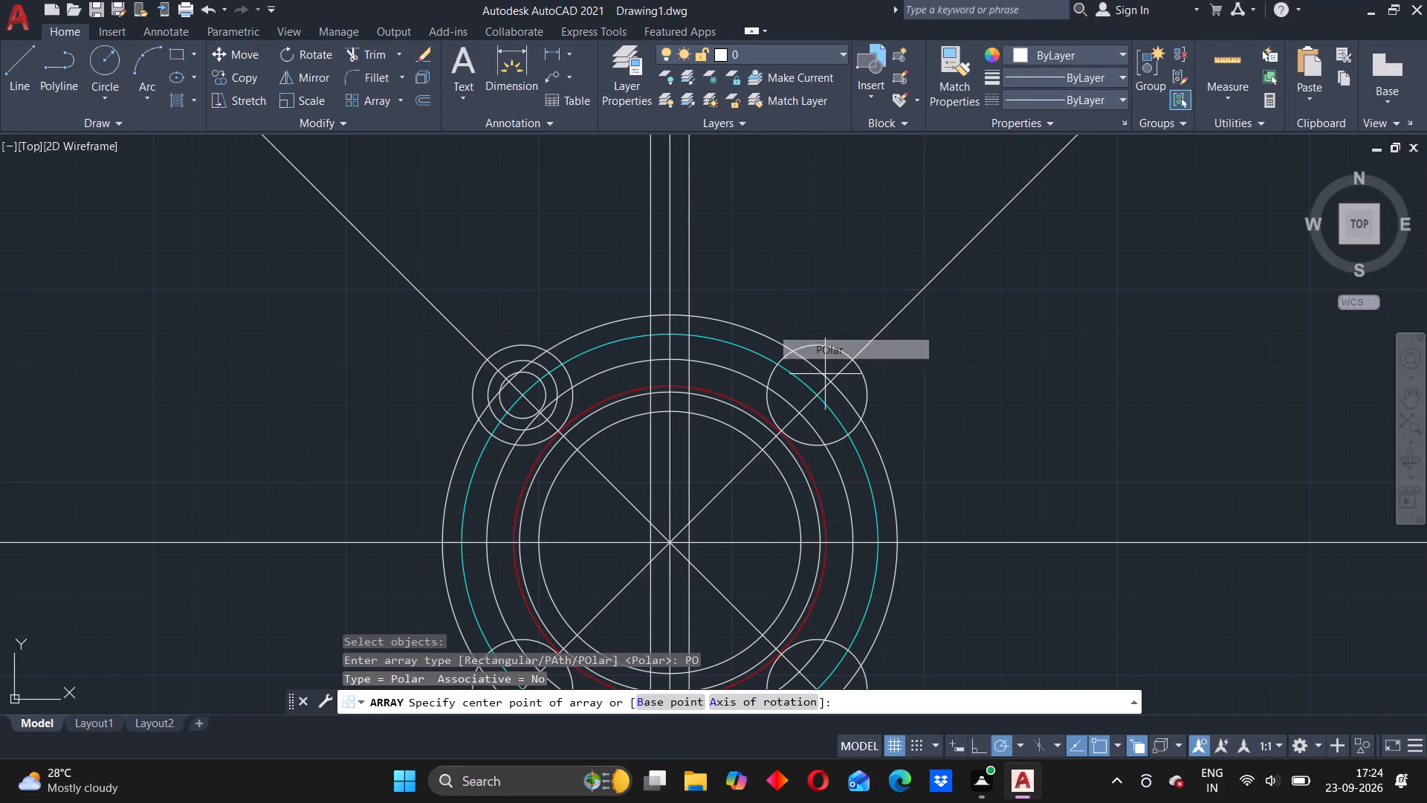
pyautogui.click(669, 540)
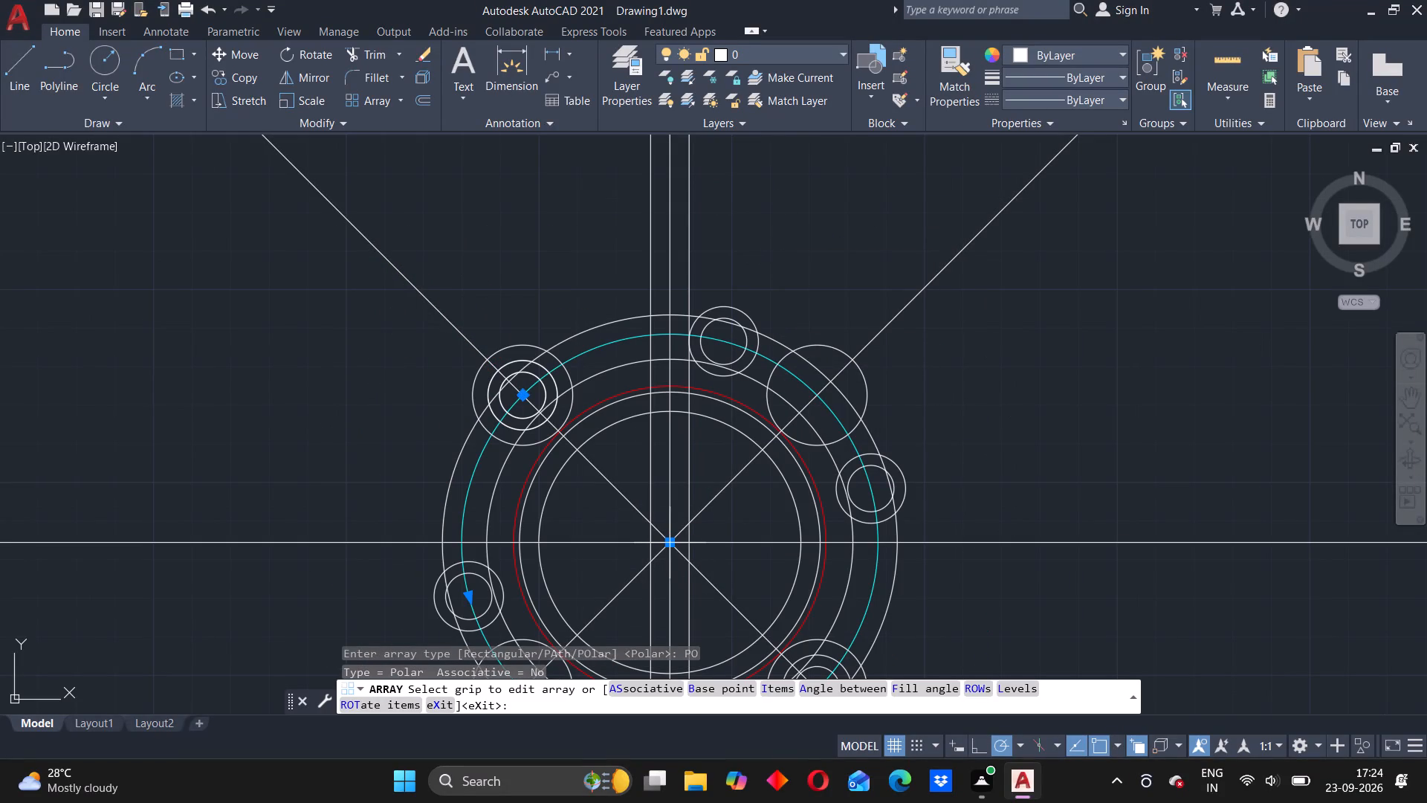
pyautogui.scroll(1, 628, 451)
pyautogui.scroll(-1, 628, 451)
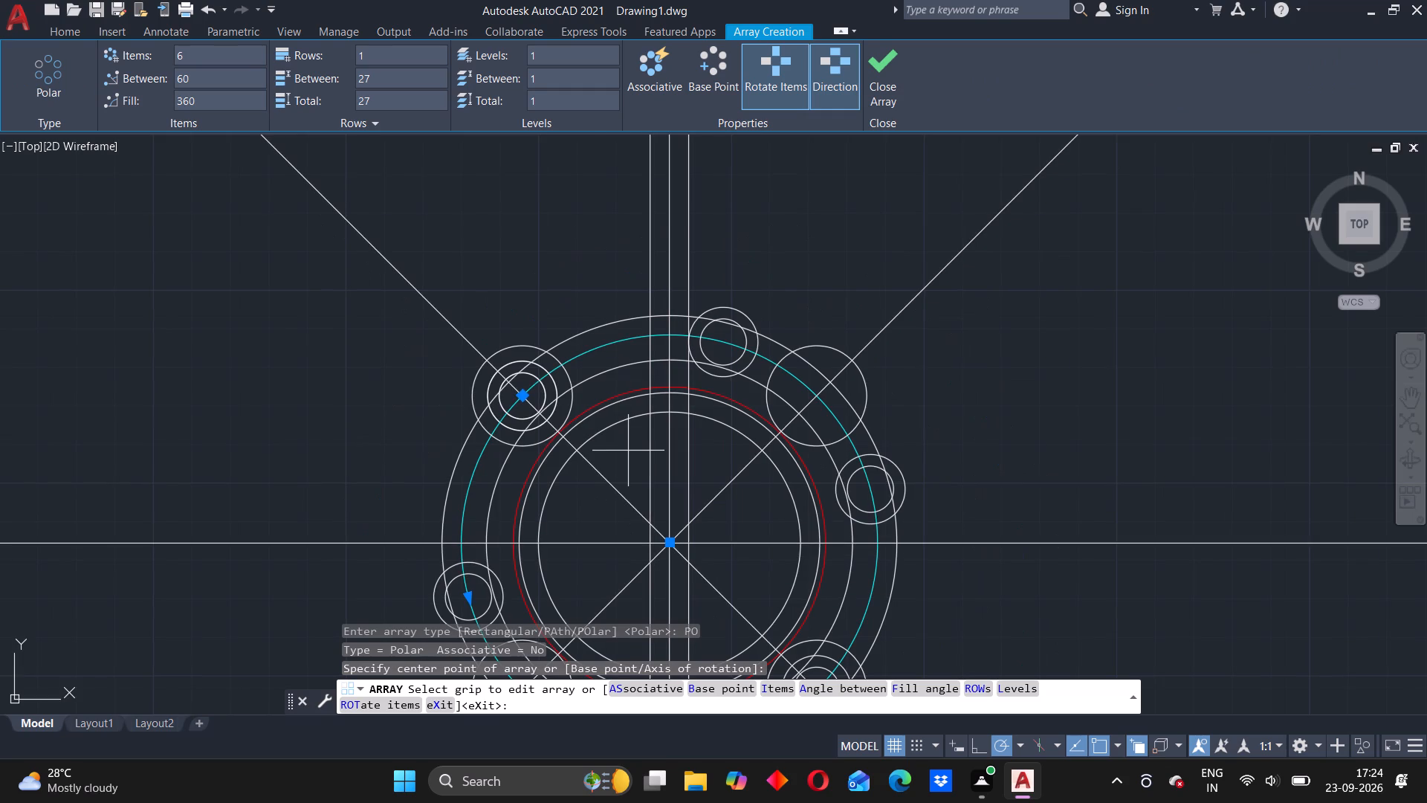
pyautogui.scroll(-2, 628, 451)
pyautogui.moveTo(201, 57); pyautogui.dragTo(182, 56)
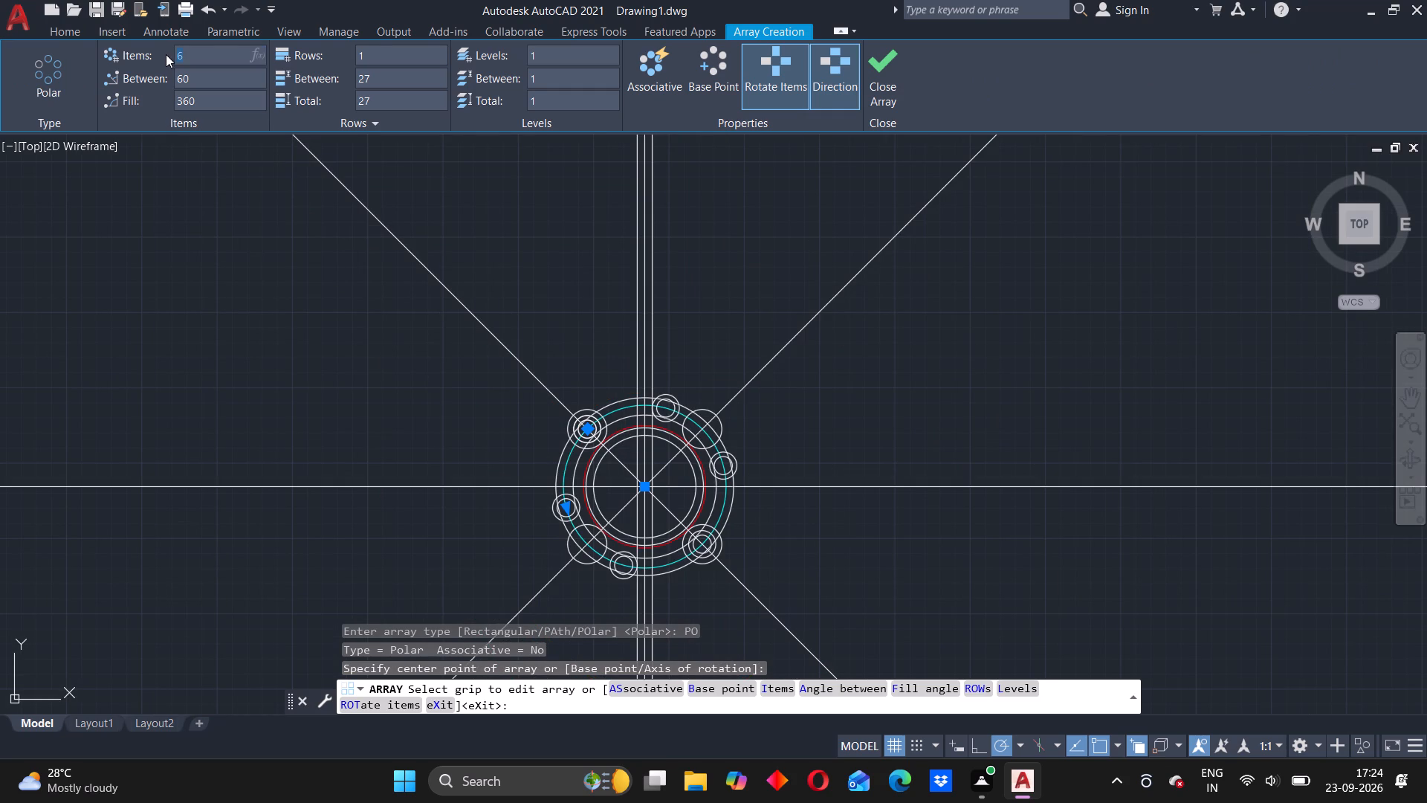
pyautogui.press('4')
pyautogui.press('Return')
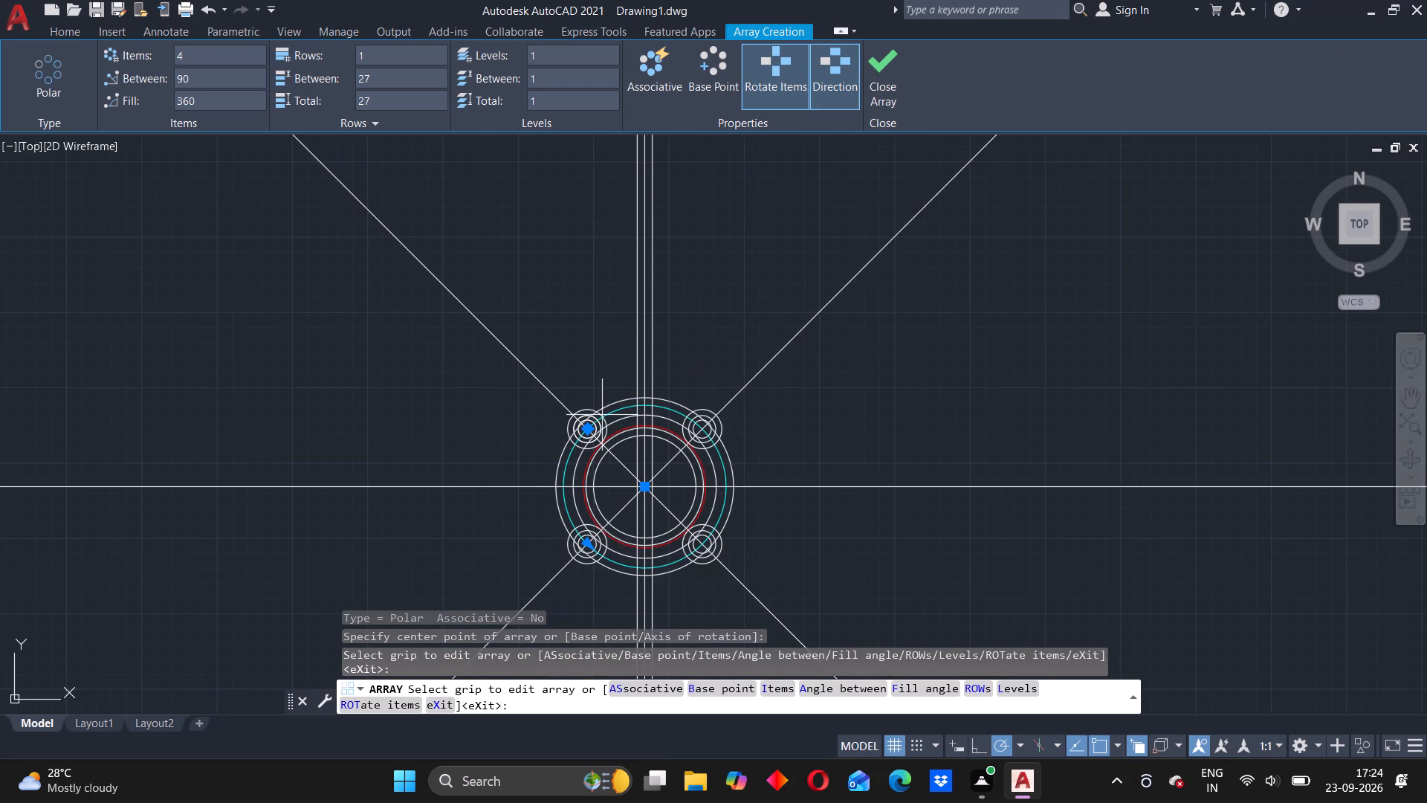
pyautogui.press('Return')
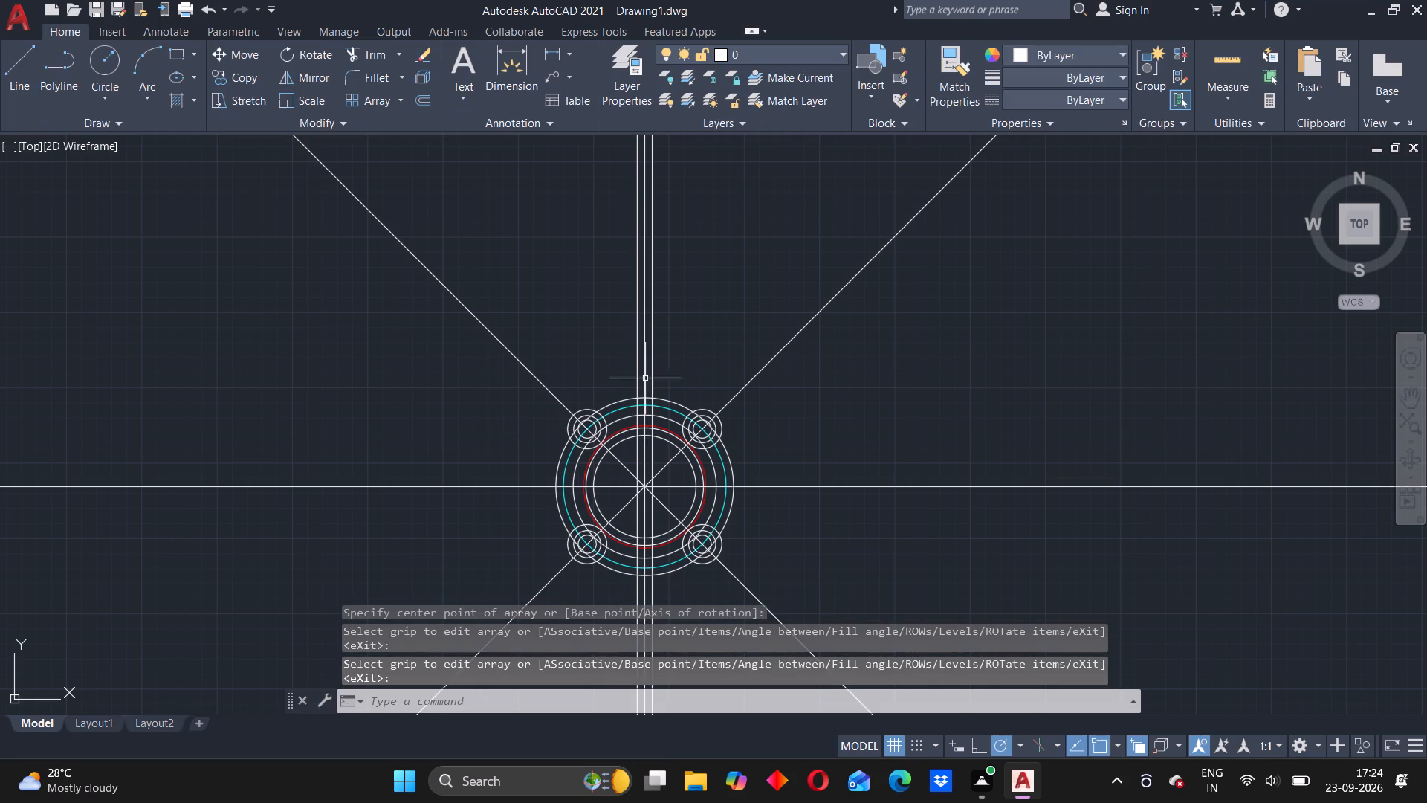
# Examine the arrayed holes in the four lug circles and the concentric circles of the front view.
pyautogui.scroll(4, 635, 467)
pyautogui.scroll(-1, 644, 459)
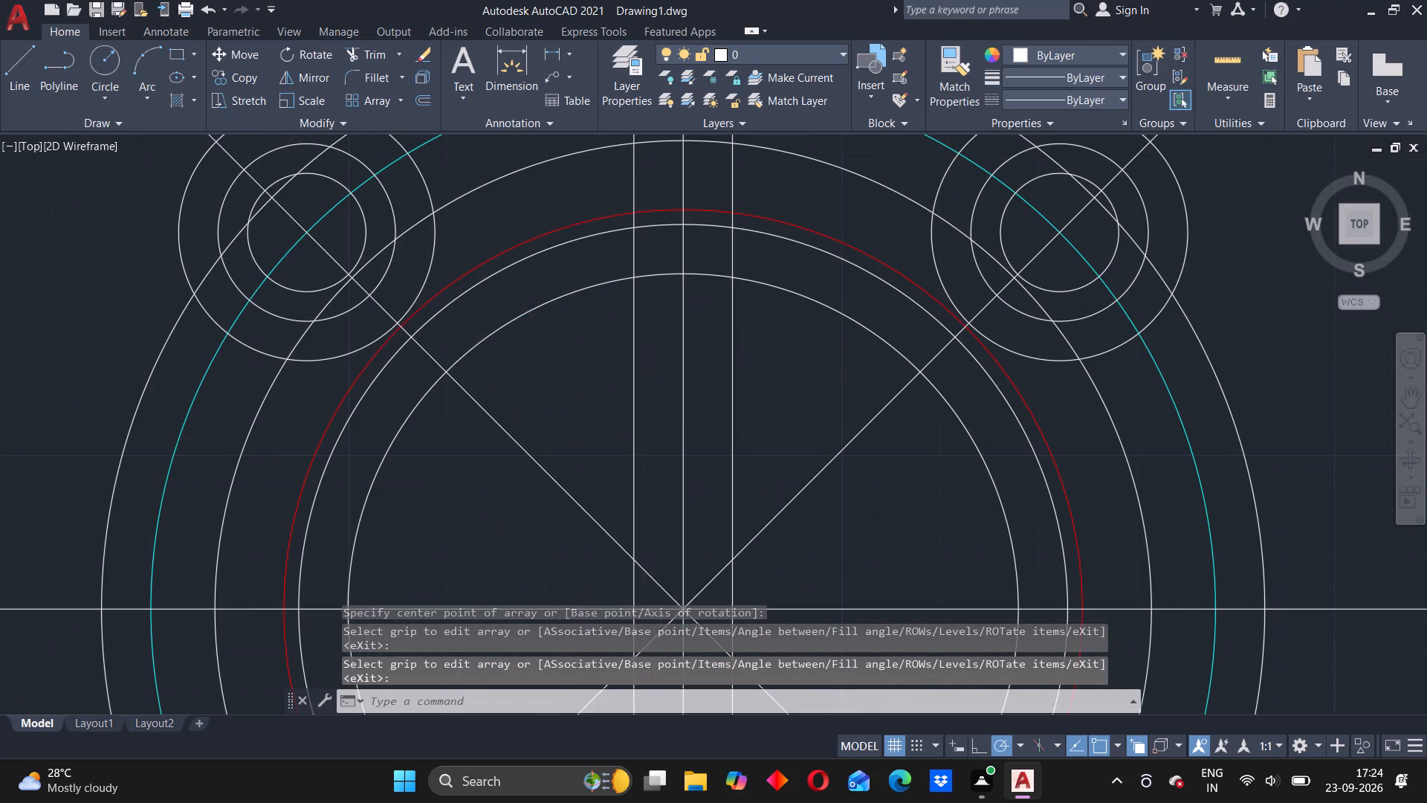
pyautogui.scroll(-2, 645, 459)
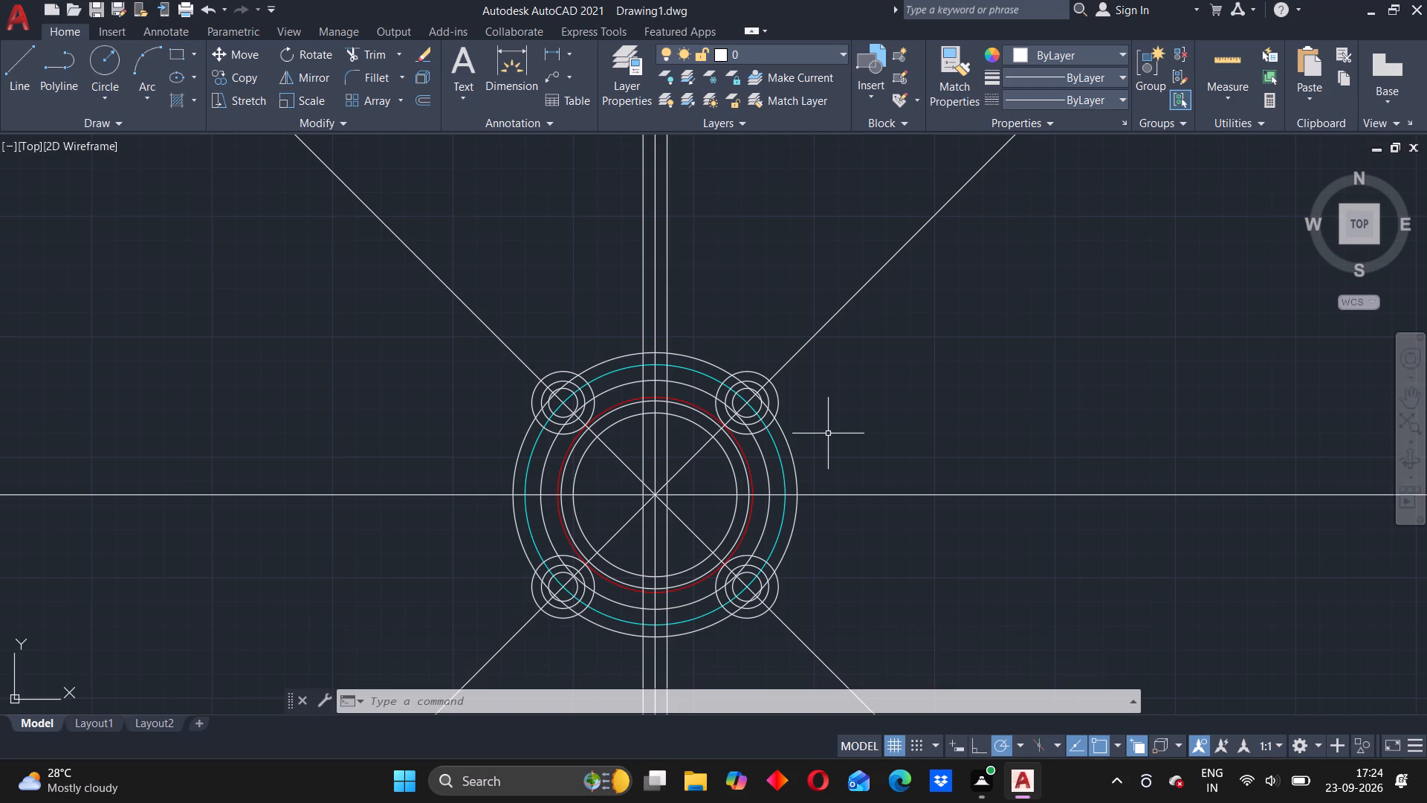
pyautogui.scroll(-1, 685, 507)
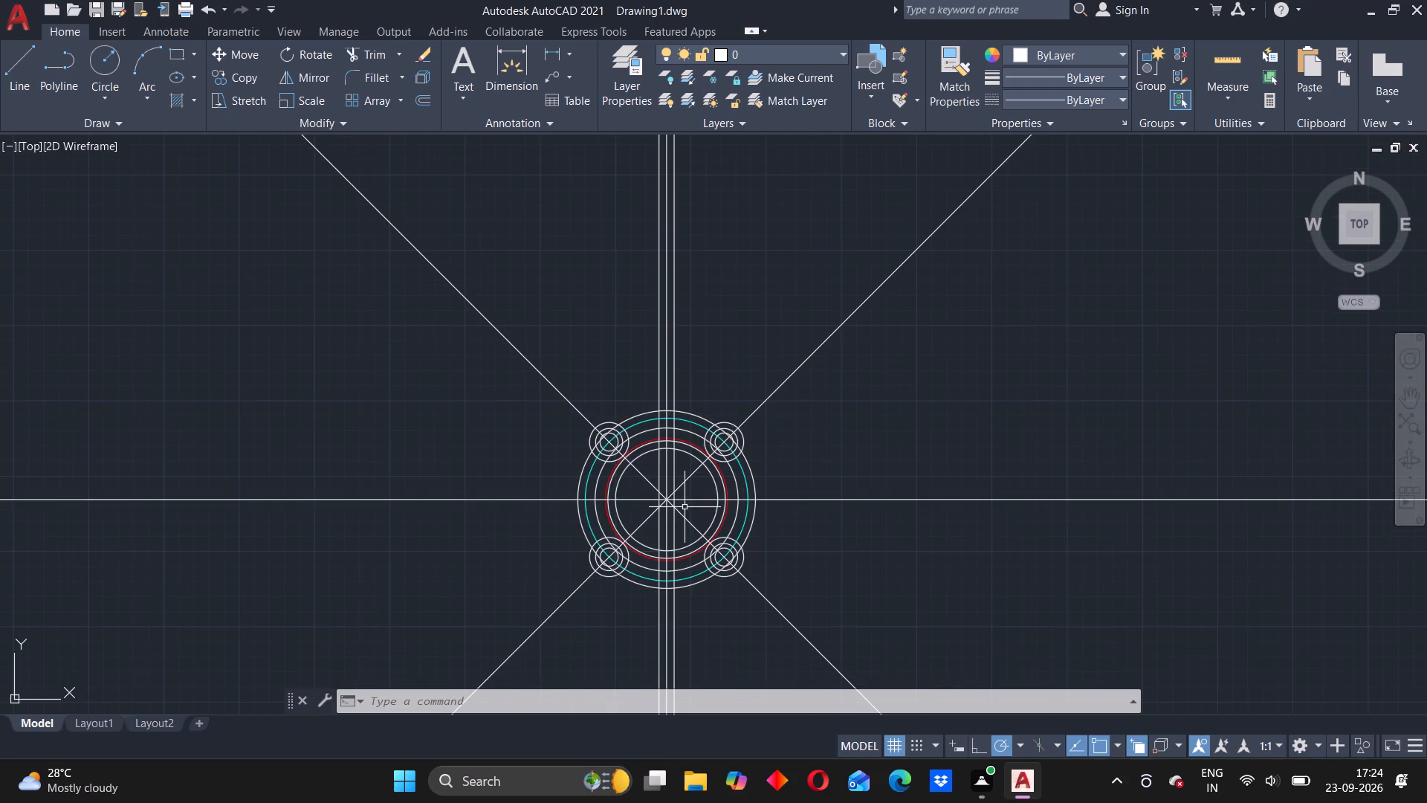
pyautogui.scroll(1, 685, 507)
pyautogui.moveTo(849, 565); pyautogui.dragTo(855, 553, button='middle')
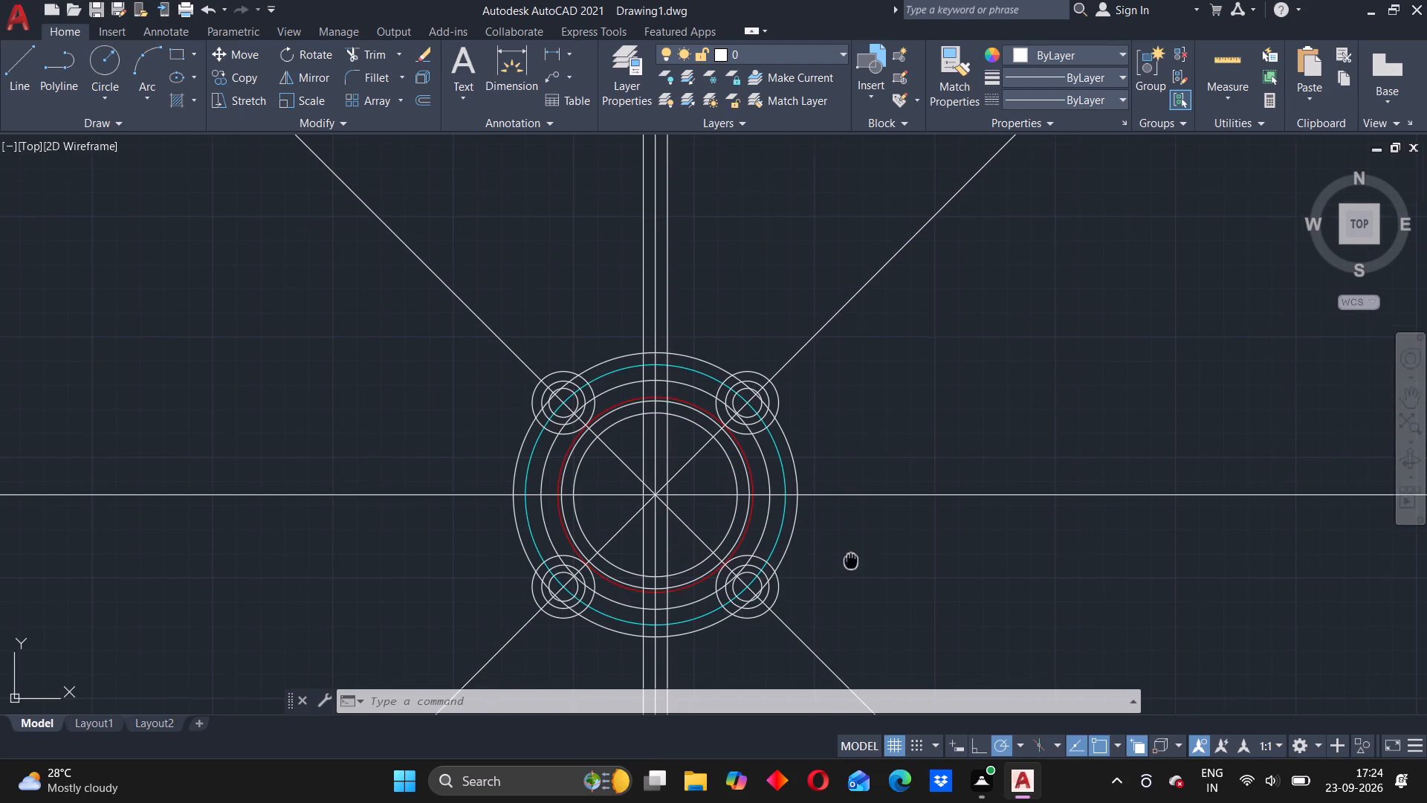
pyautogui.moveTo(855, 553); pyautogui.dragTo(873, 430, button='middle')
pyautogui.scroll(2, 698, 426)
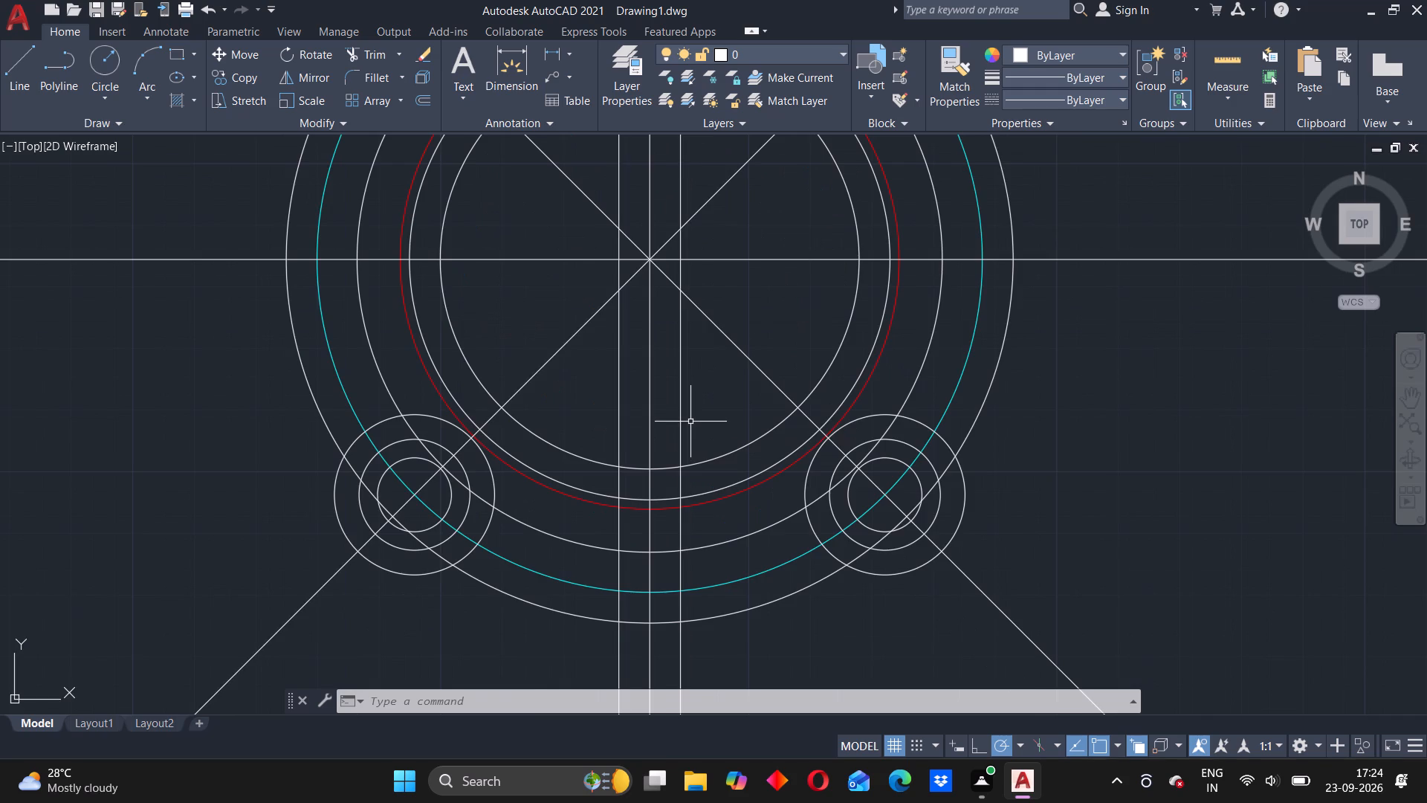
pyautogui.scroll(-2, 690, 420)
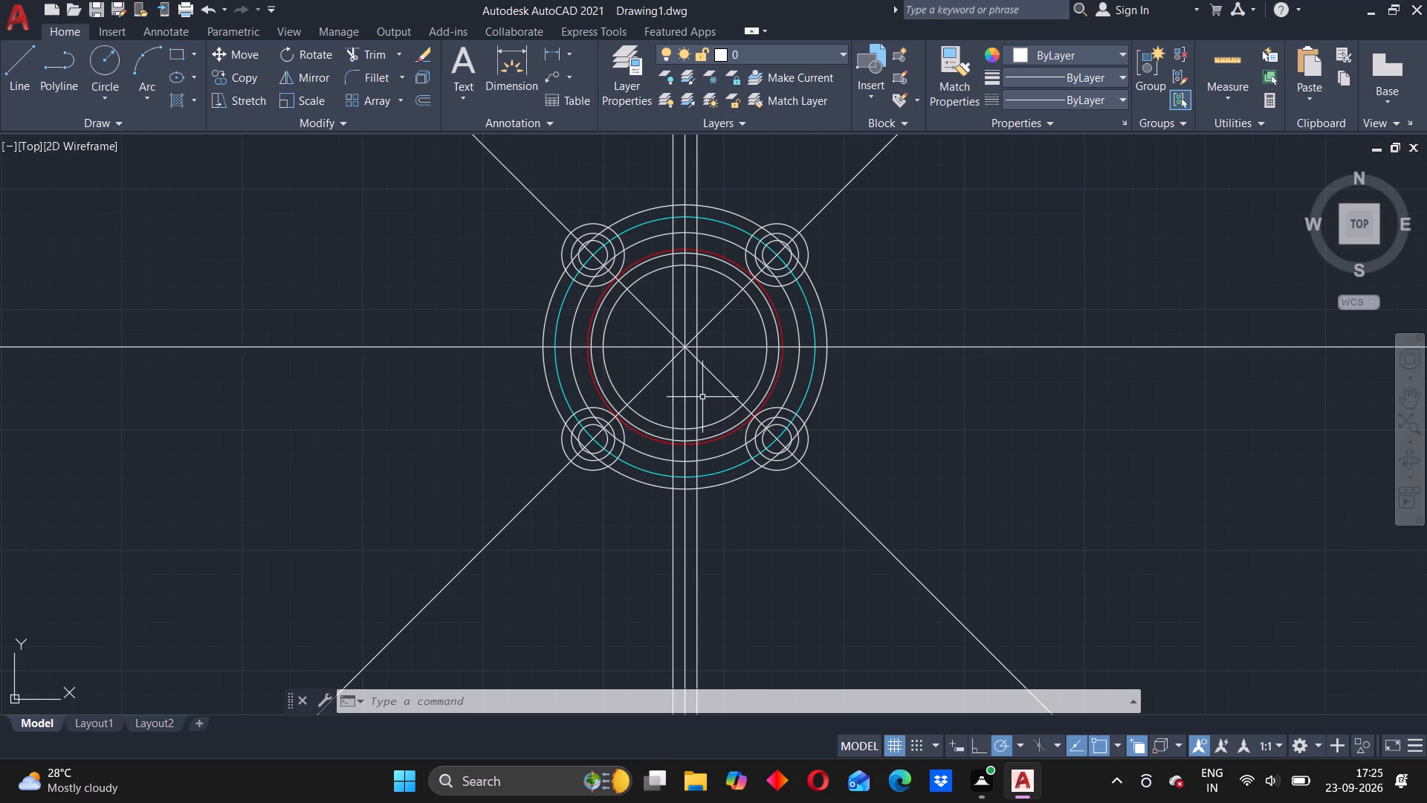
# Load the ISO dash linetype ACAD_ISO02W100 from acadiso.lin into the drawing.
pyautogui.scroll(-2, 780, 317)
pyautogui.scroll(5, 777, 317)
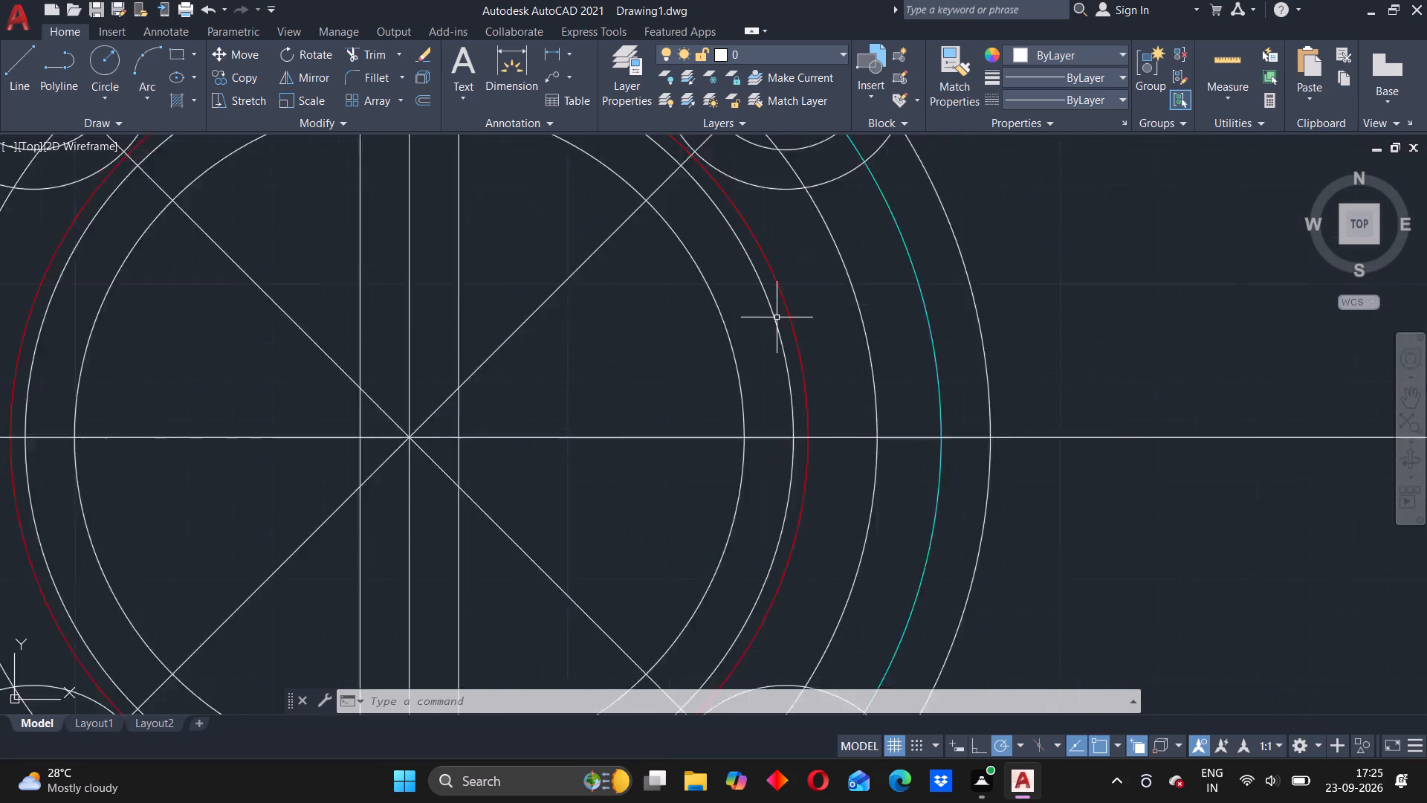
pyautogui.scroll(1, 777, 317)
pyautogui.click(795, 299)
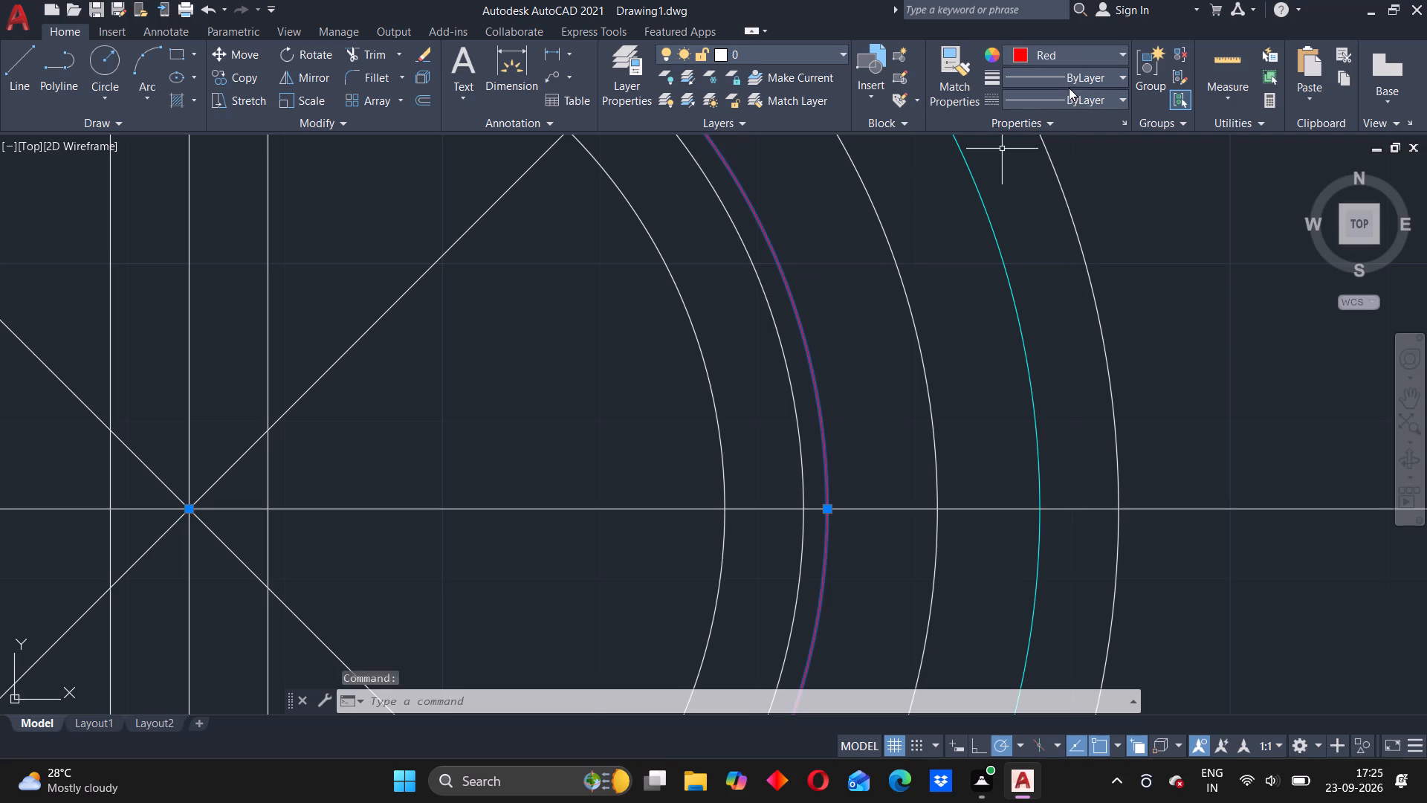
pyautogui.click(1098, 102)
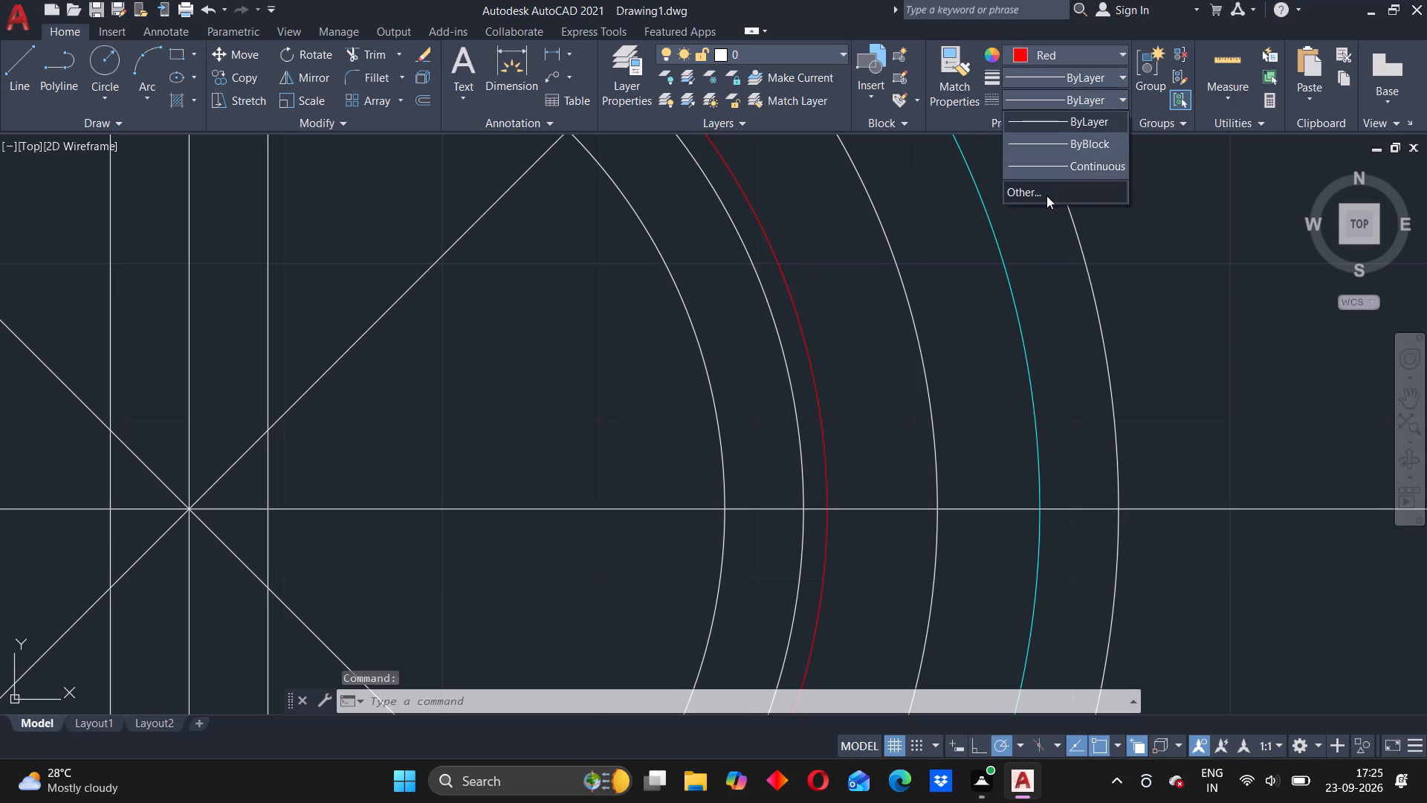
pyautogui.click(1046, 196)
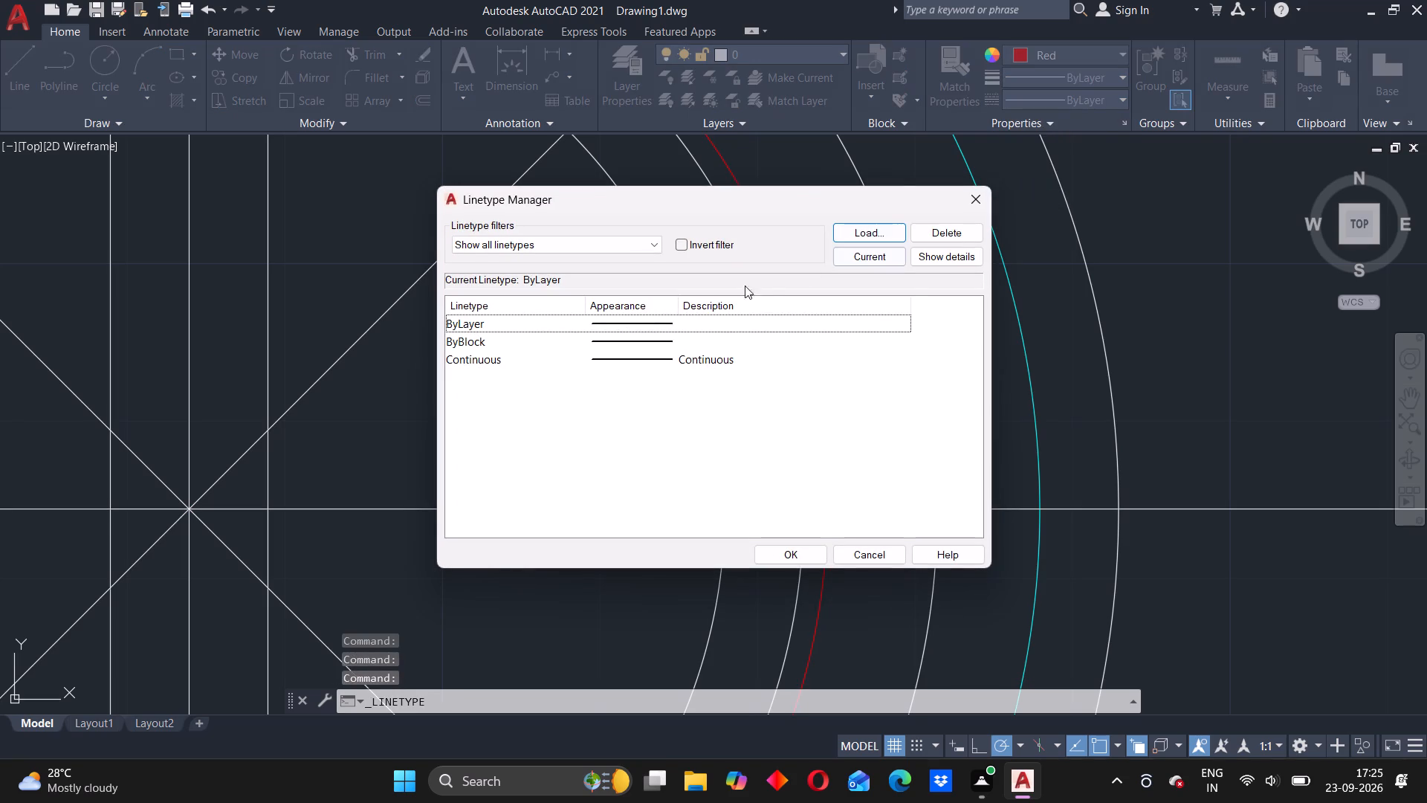
pyautogui.click(881, 234)
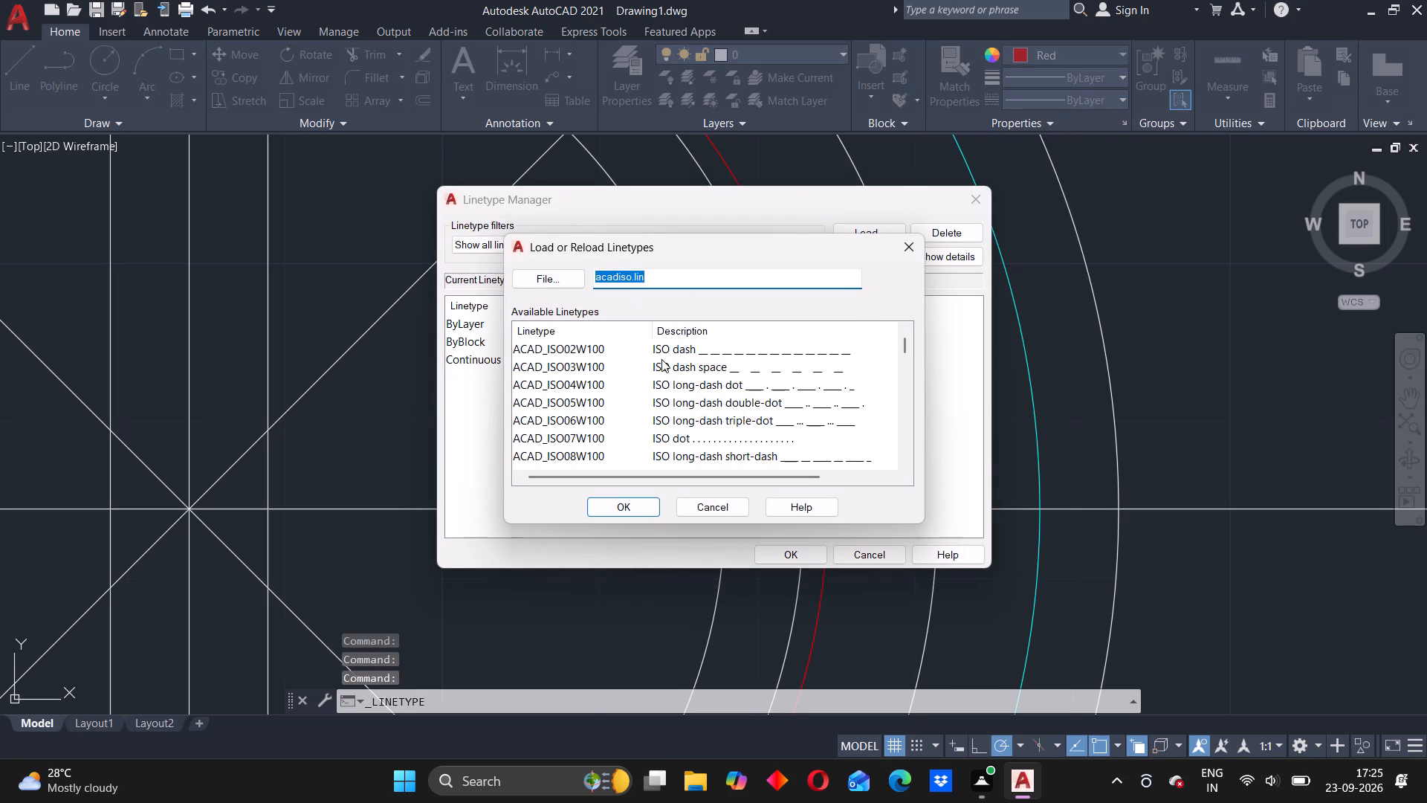
pyautogui.click(673, 351)
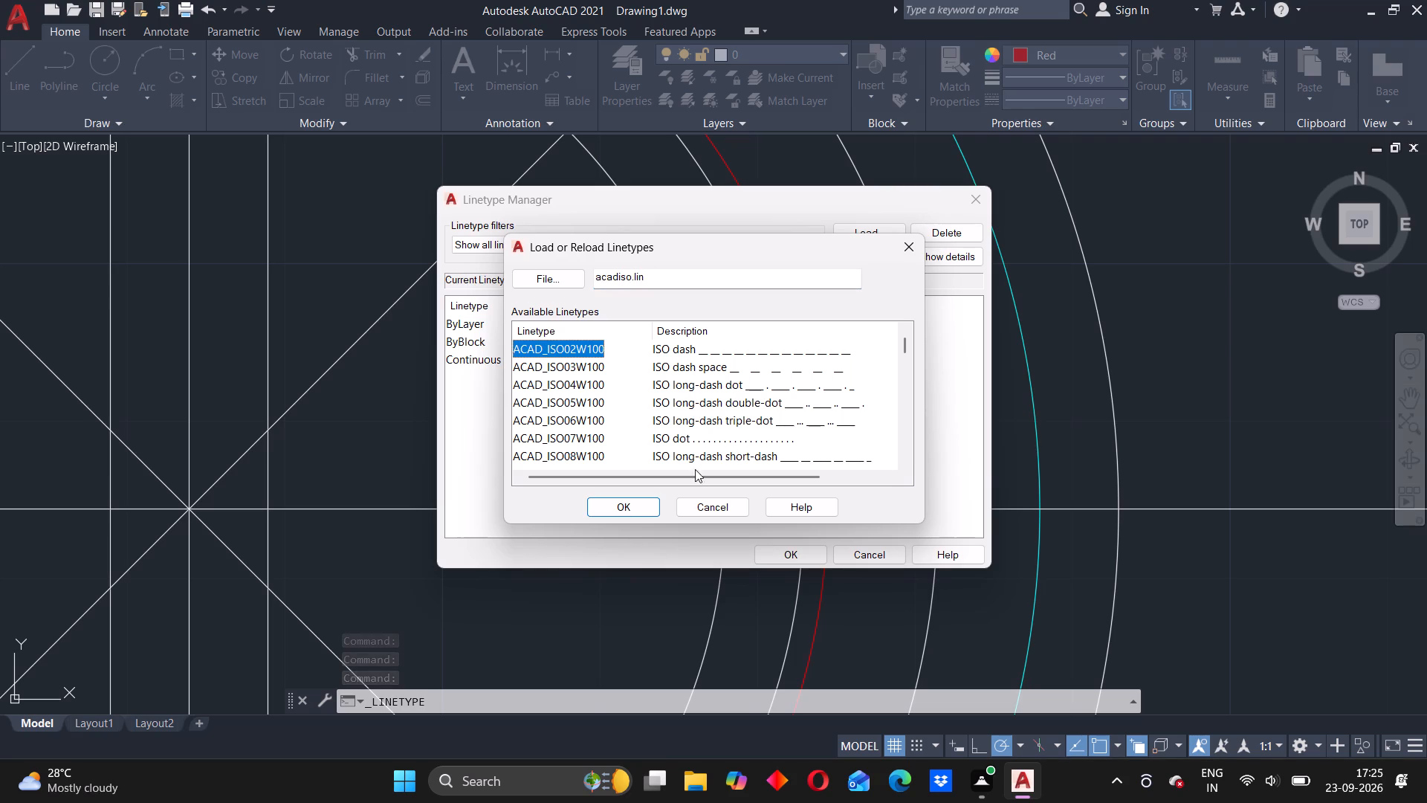
pyautogui.click(632, 504)
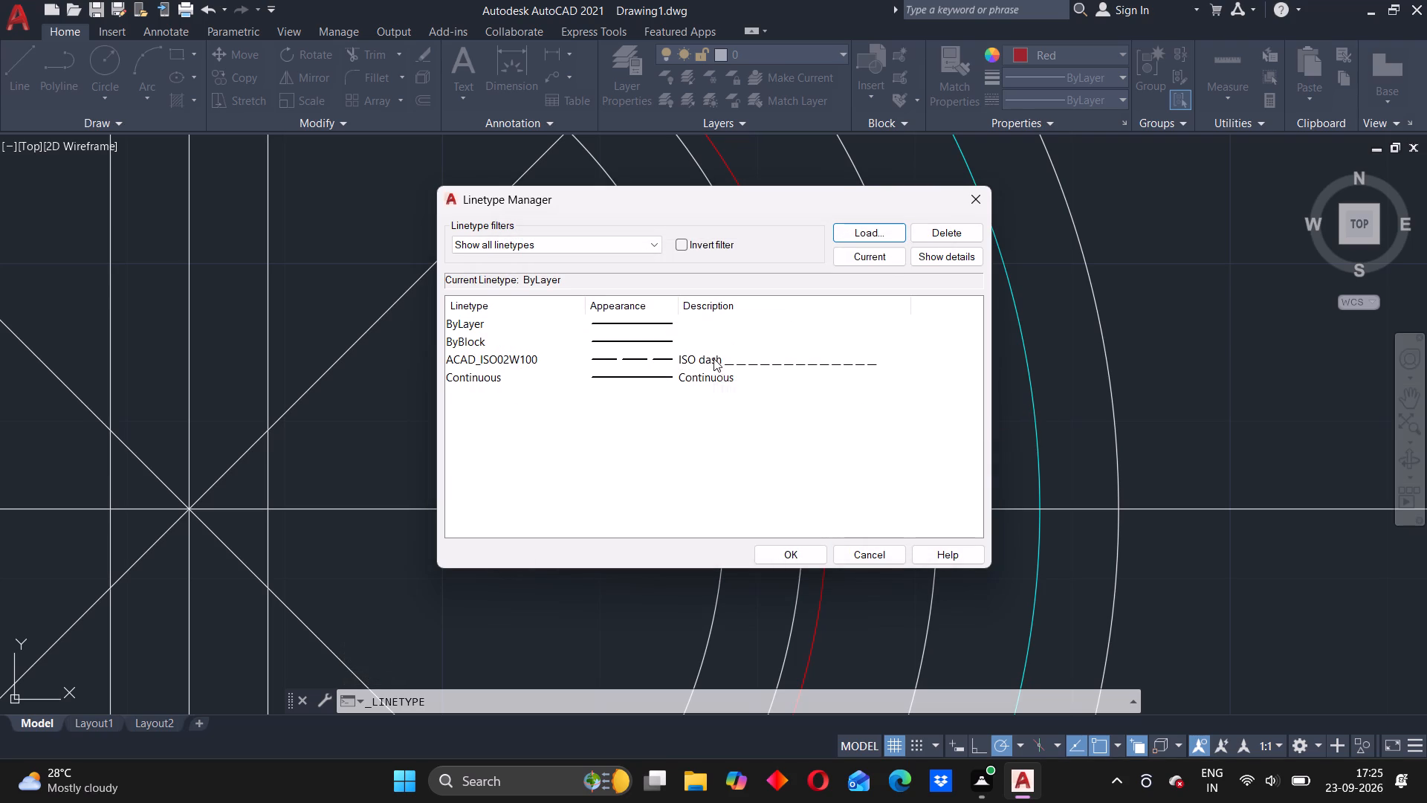
pyautogui.click(713, 358)
pyautogui.click(795, 552)
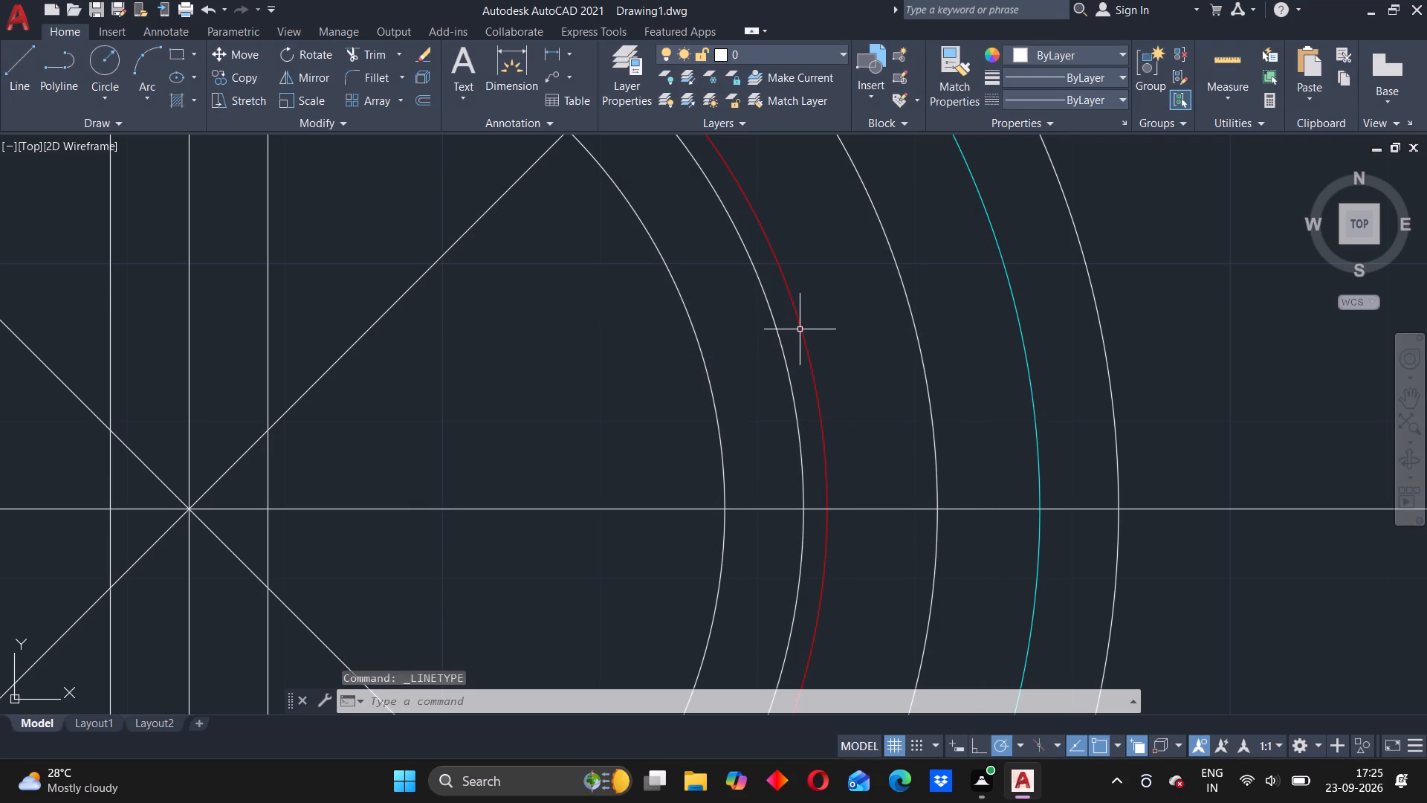
# Apply the ACAD_ISO02W100 dashed linetype to the red circle.
pyautogui.scroll(1, 800, 329)
pyautogui.scroll(-1, 800, 329)
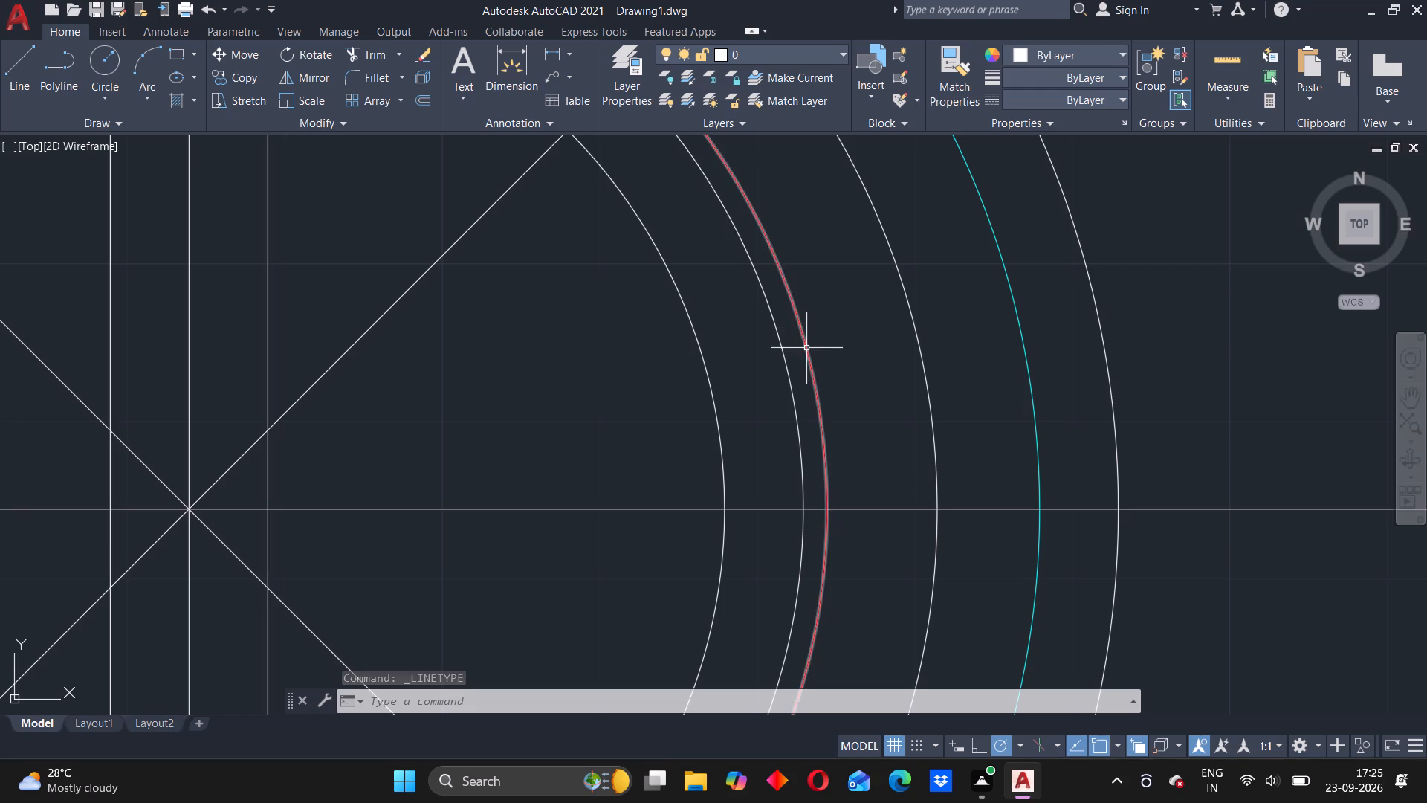
pyautogui.click(806, 348)
pyautogui.click(1110, 100)
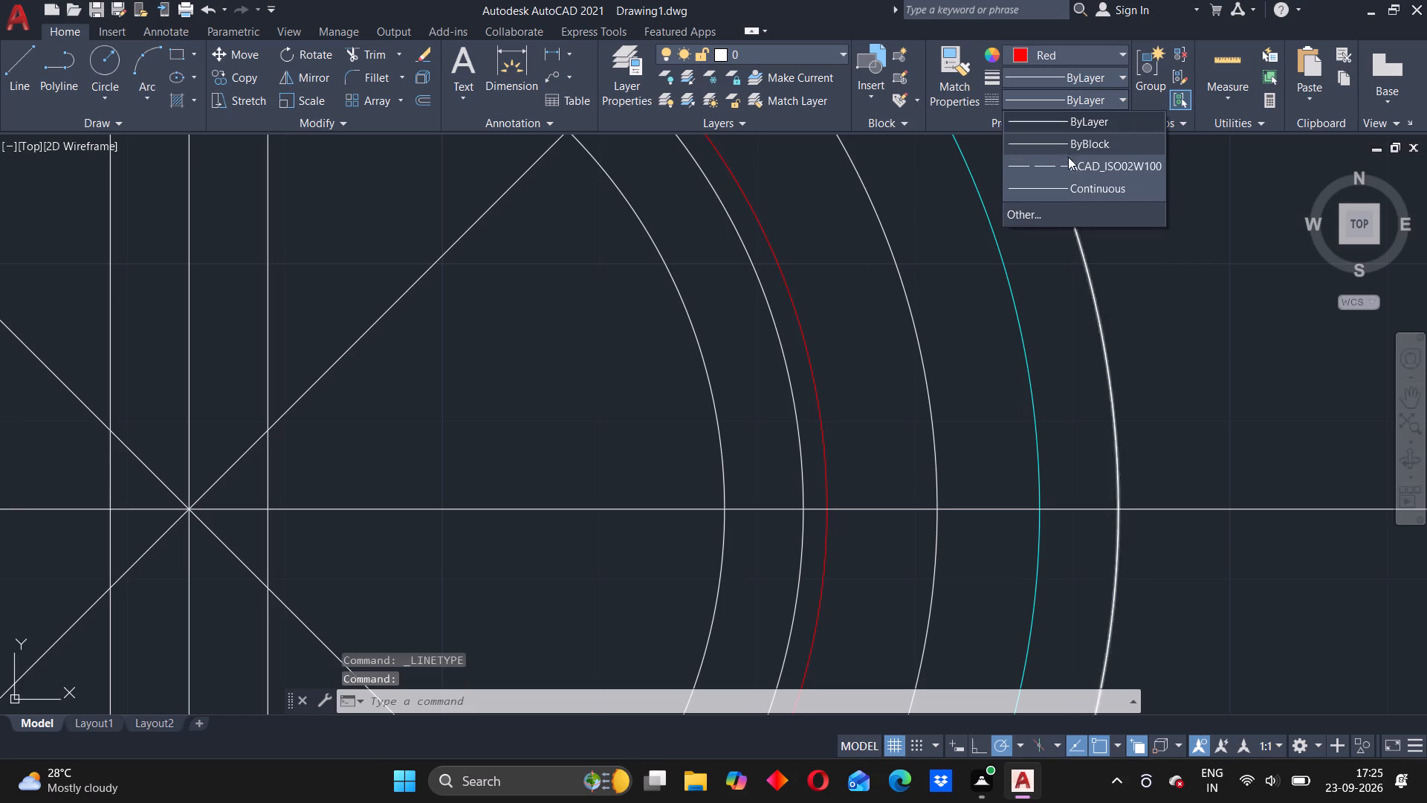
pyautogui.click(1065, 167)
# Apply the ACAD_ISO02W100 dashed linetype to the cyan circle through the lug centres, and clear the selection.
pyautogui.scroll(1, 959, 320)
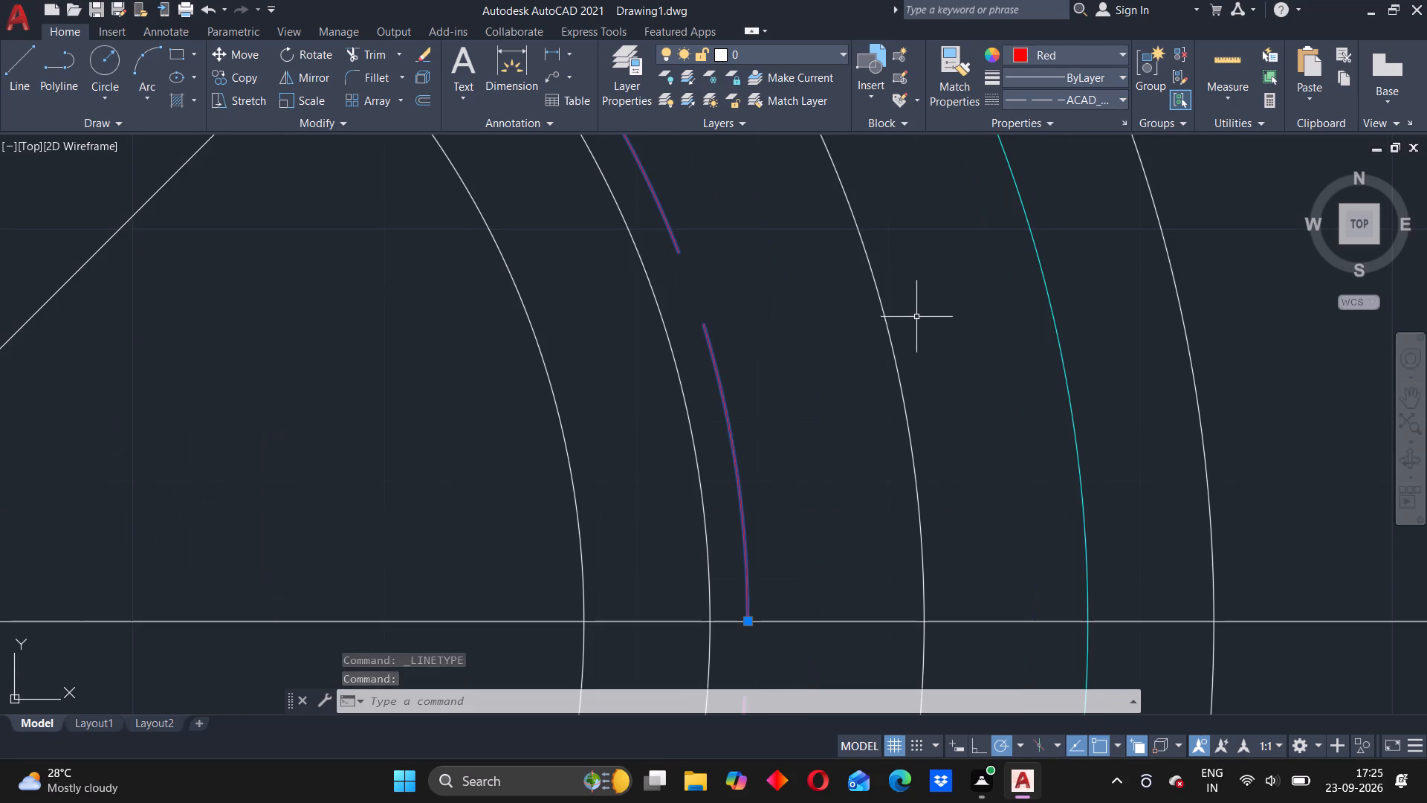
pyautogui.scroll(-4, 803, 331)
pyautogui.scroll(1, 815, 323)
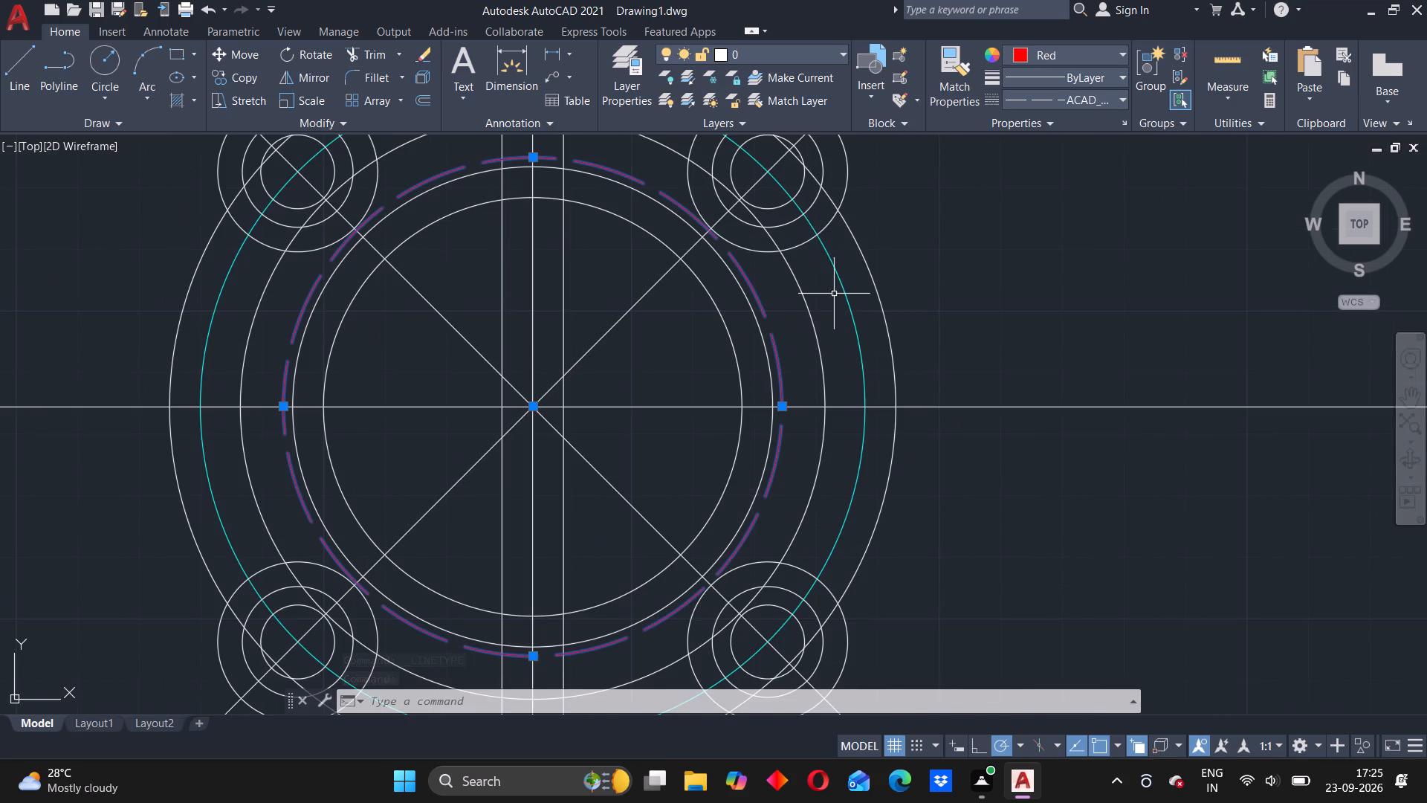
pyautogui.click(840, 286)
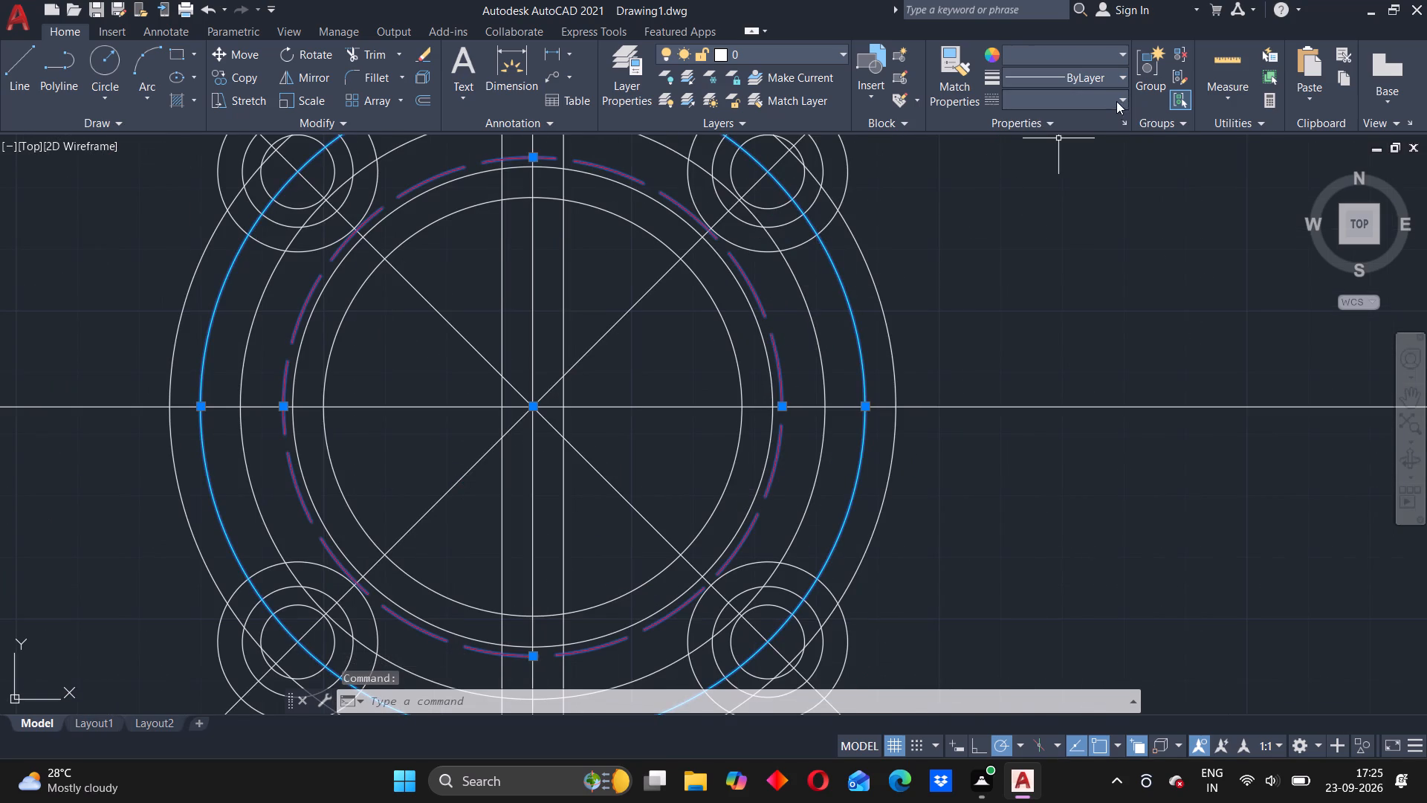
pyautogui.click(1116, 100)
pyautogui.click(1089, 162)
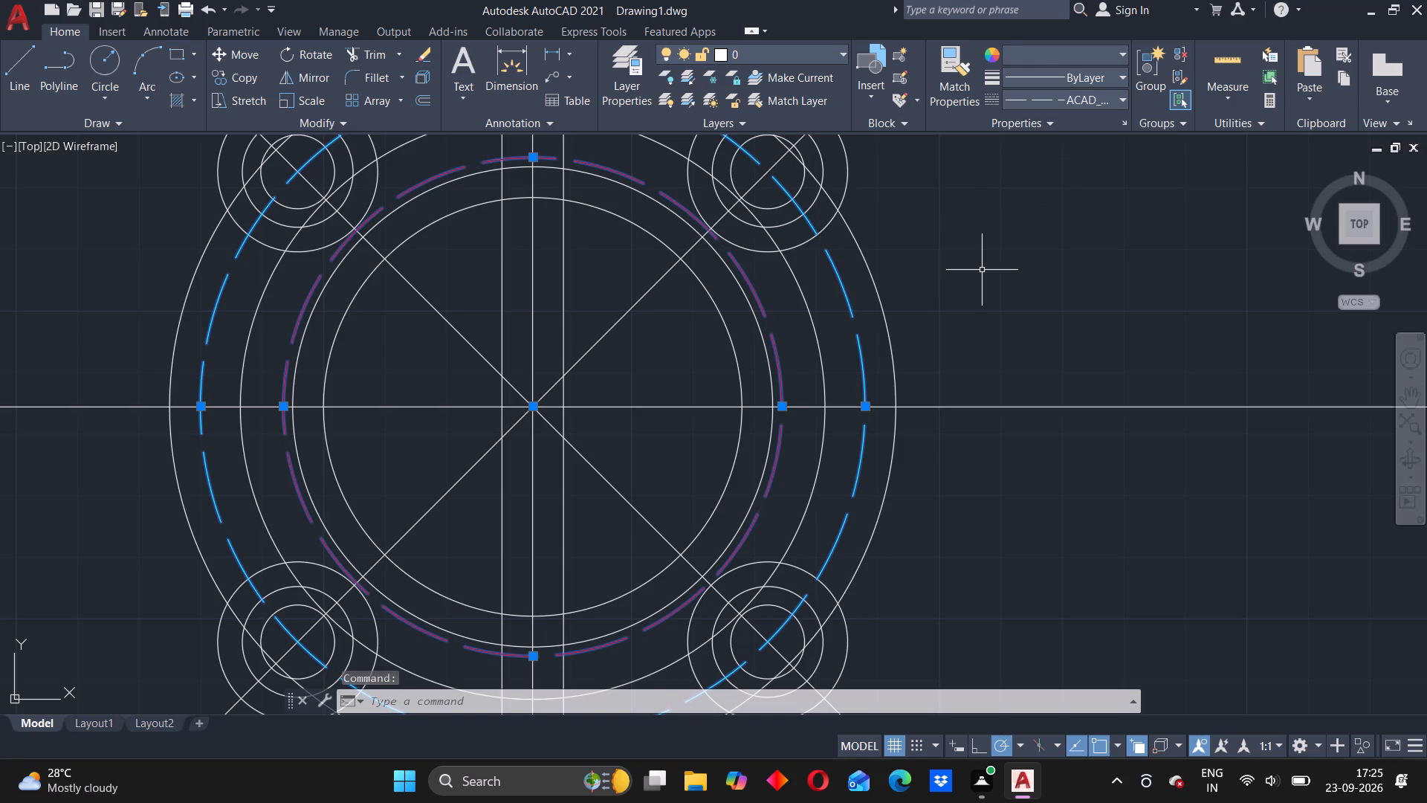
pyautogui.press('Escape')
# Review the dashed red and cyan circles within the whole flange front view.
pyautogui.scroll(2, 707, 341)
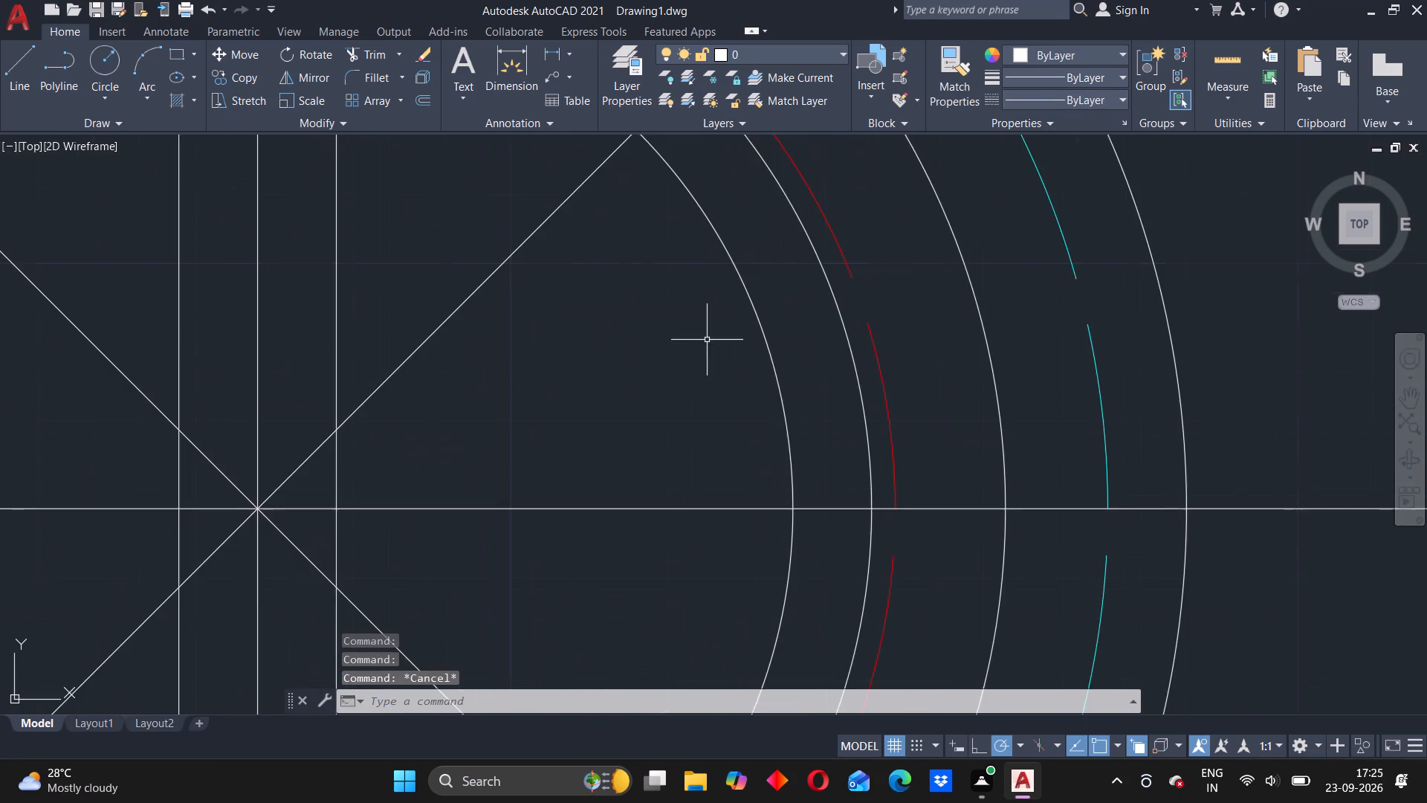
pyautogui.scroll(-5, 683, 341)
pyautogui.scroll(1, 655, 352)
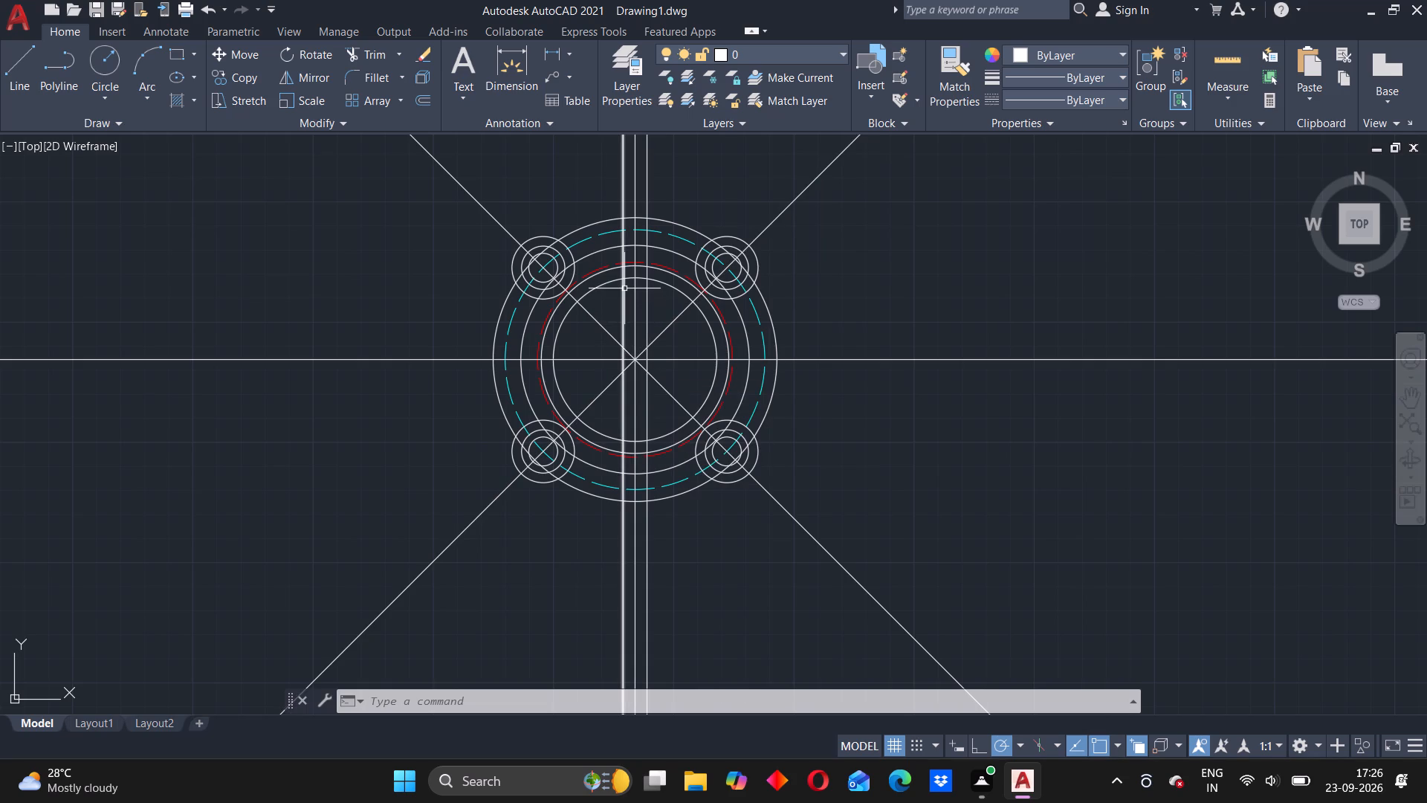
pyautogui.scroll(-2, 624, 288)
pyautogui.scroll(4, 629, 283)
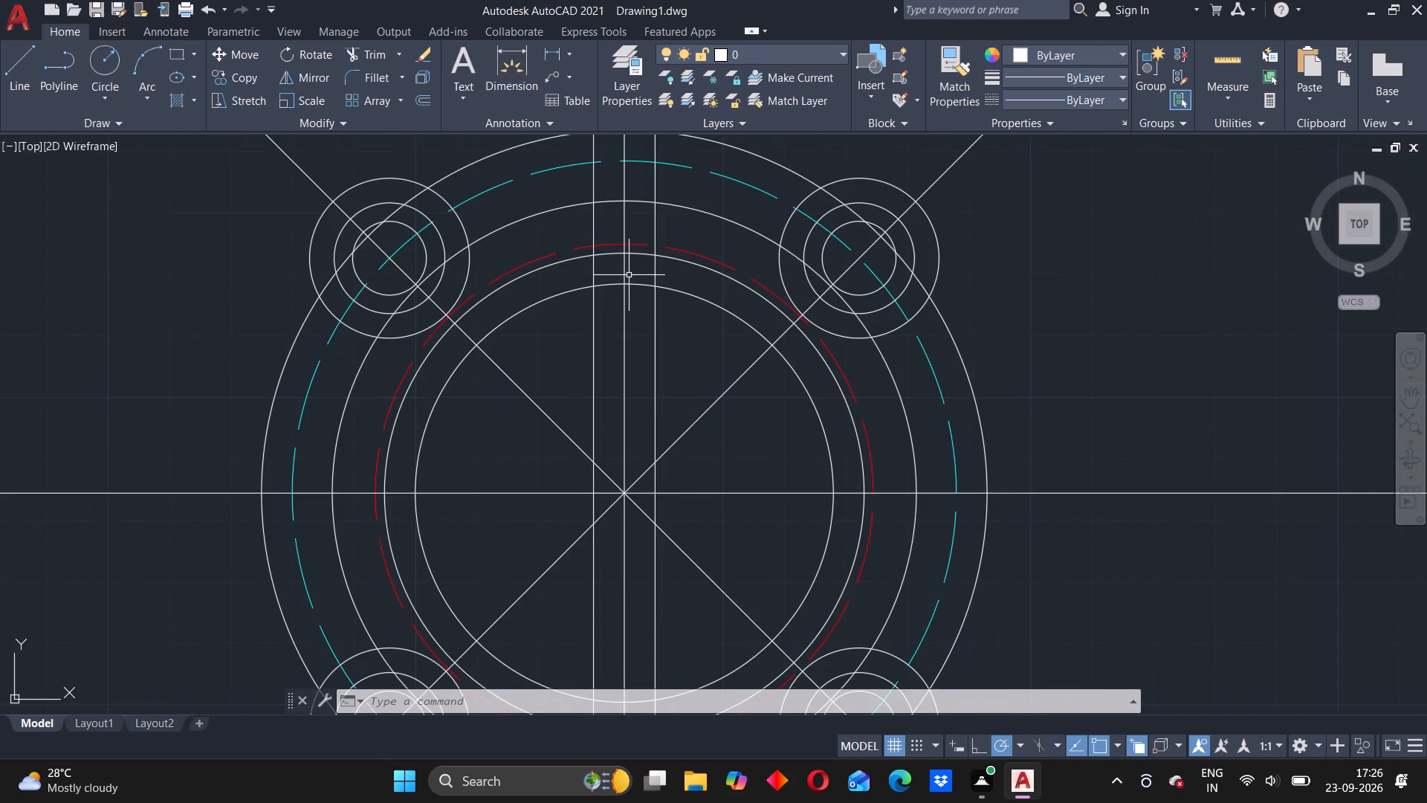
pyautogui.scroll(-2, 629, 274)
pyautogui.scroll(1, 627, 235)
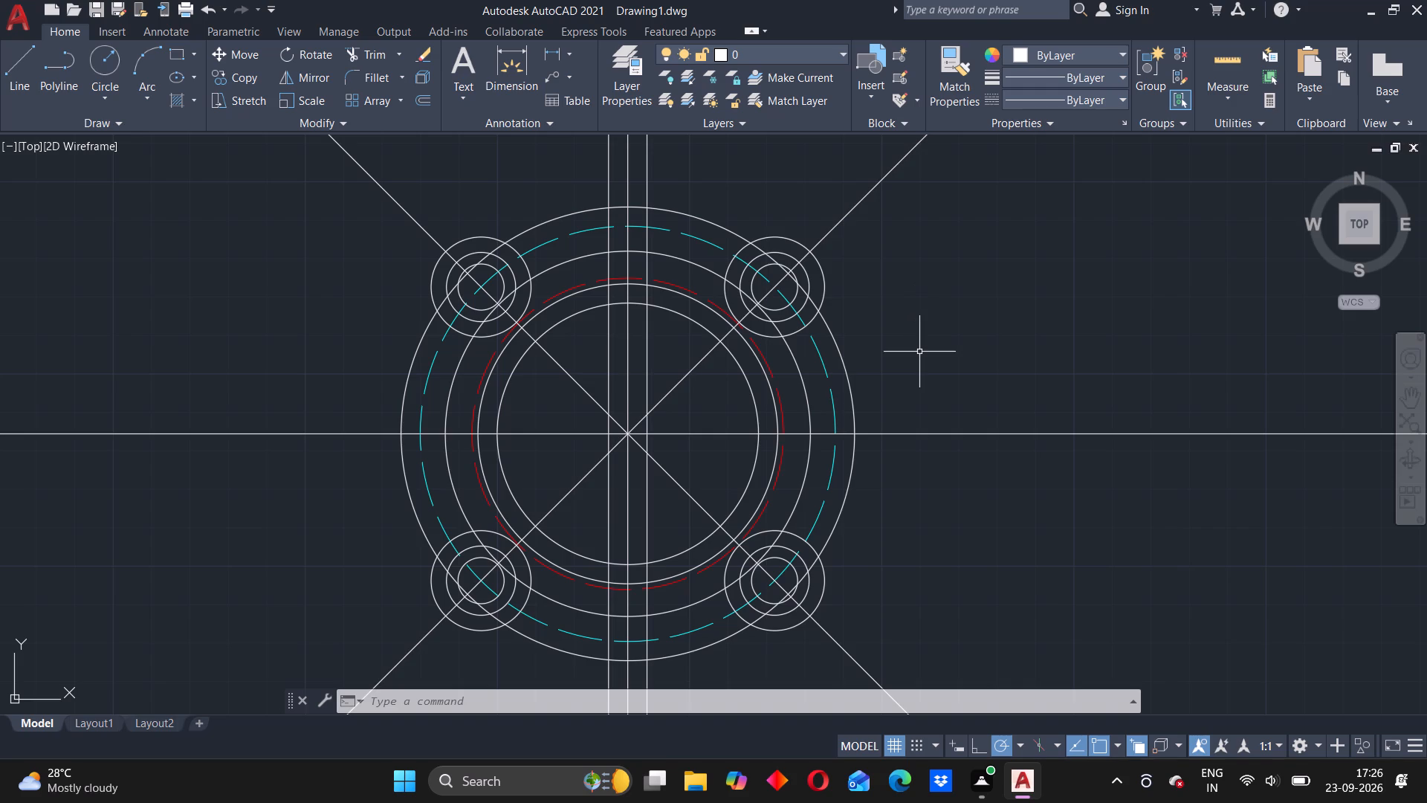
# Offset the horizontal centreline by 125/2 both above and below the flange centre.
pyautogui.write('off')
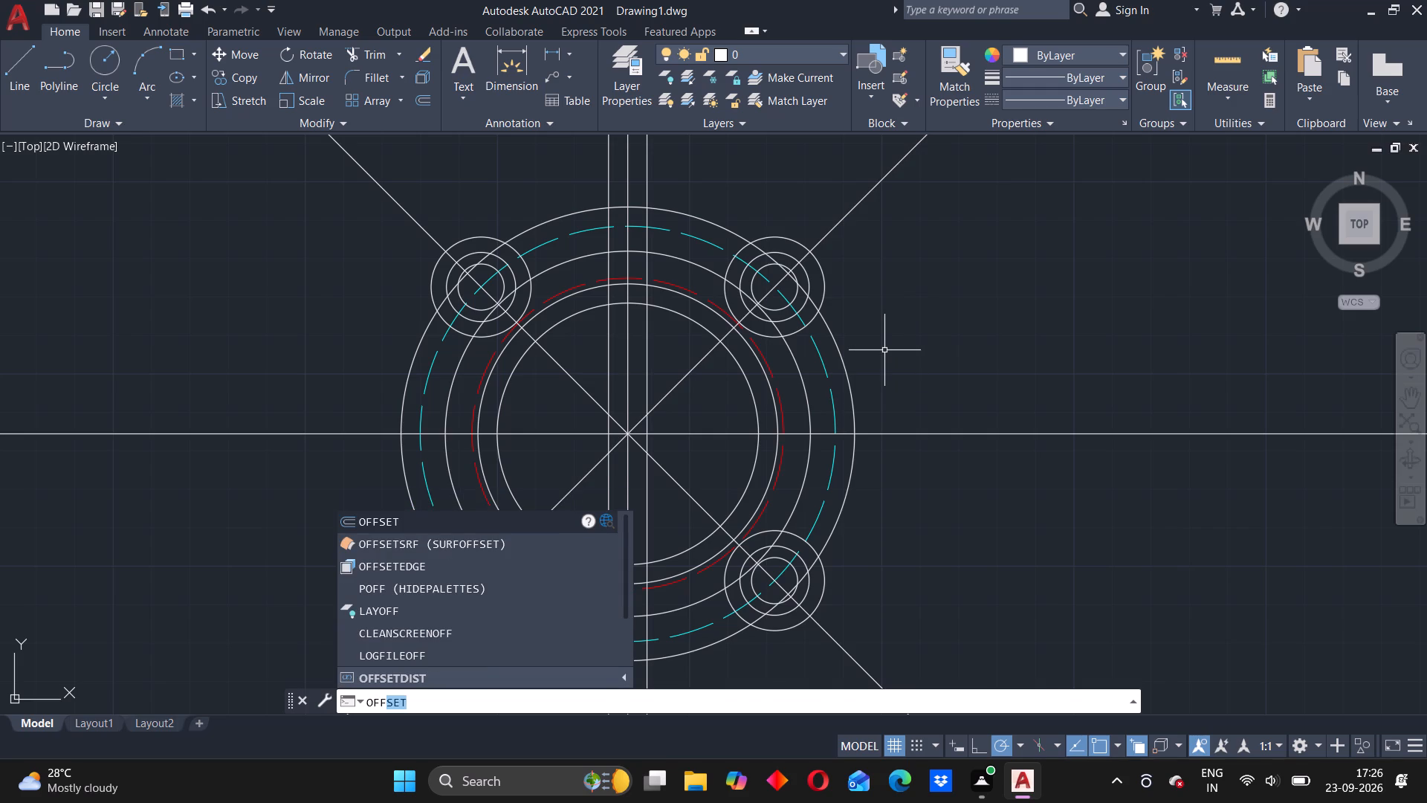
pyautogui.press('Return')
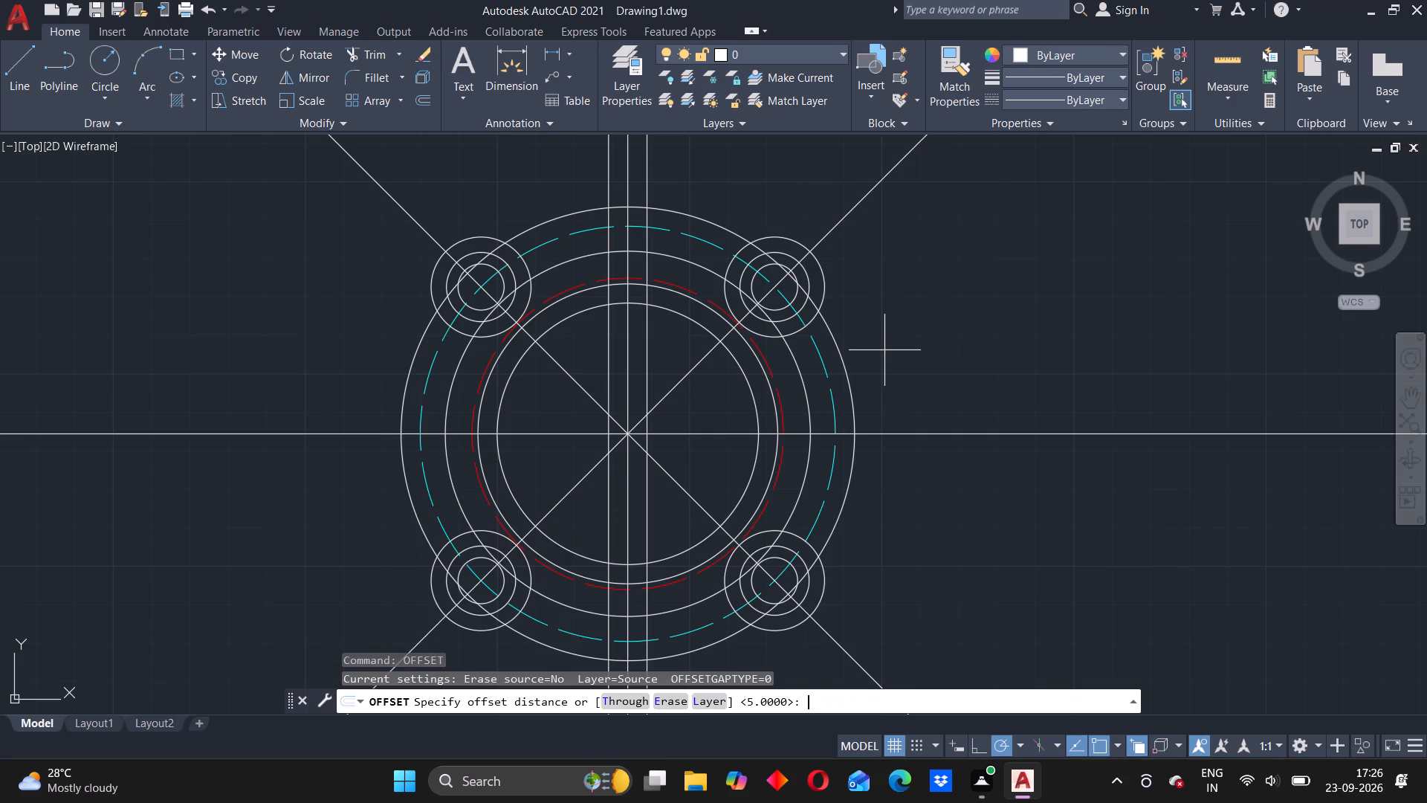
pyautogui.write('125')
pyautogui.press('/')
pyautogui.press('2')
pyautogui.press('Return')
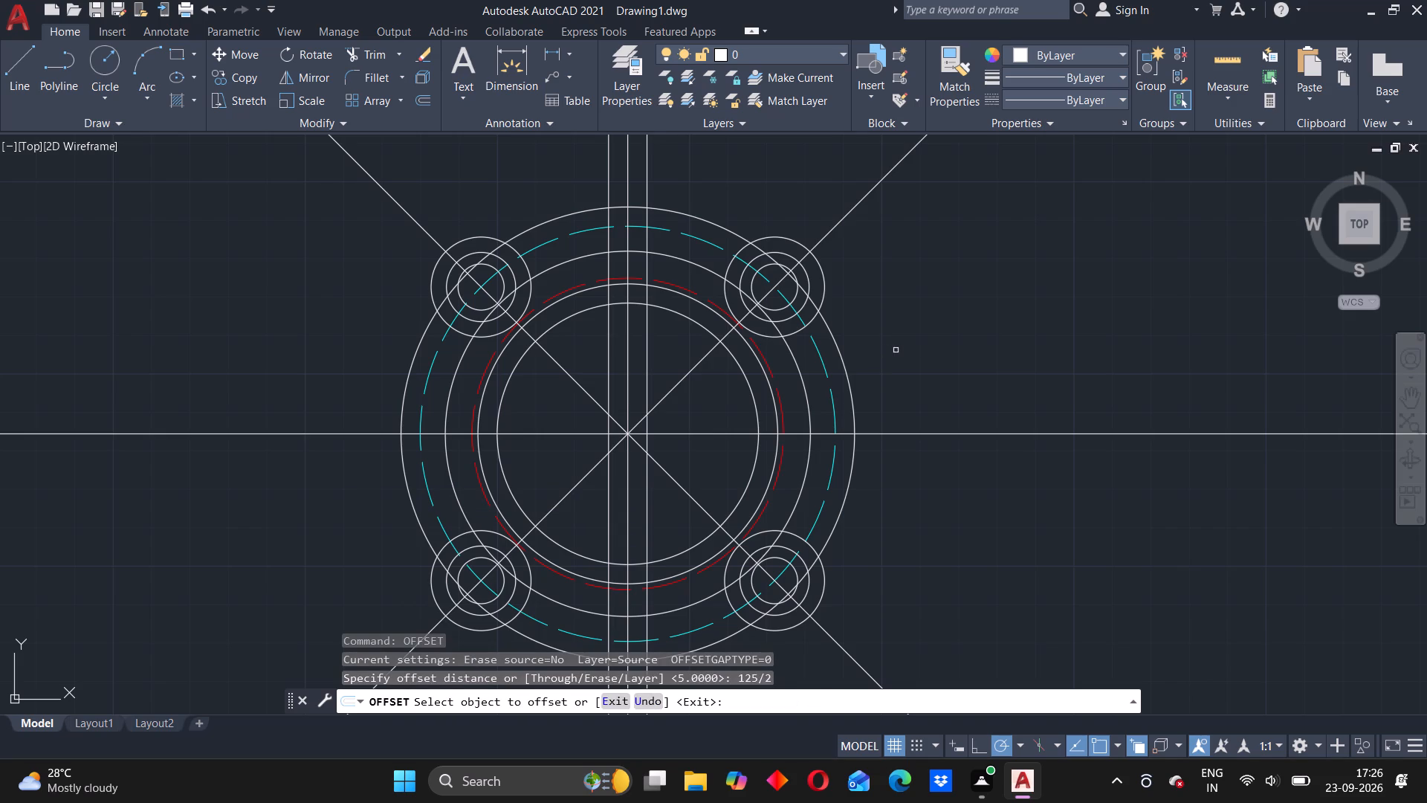
pyautogui.click(879, 434)
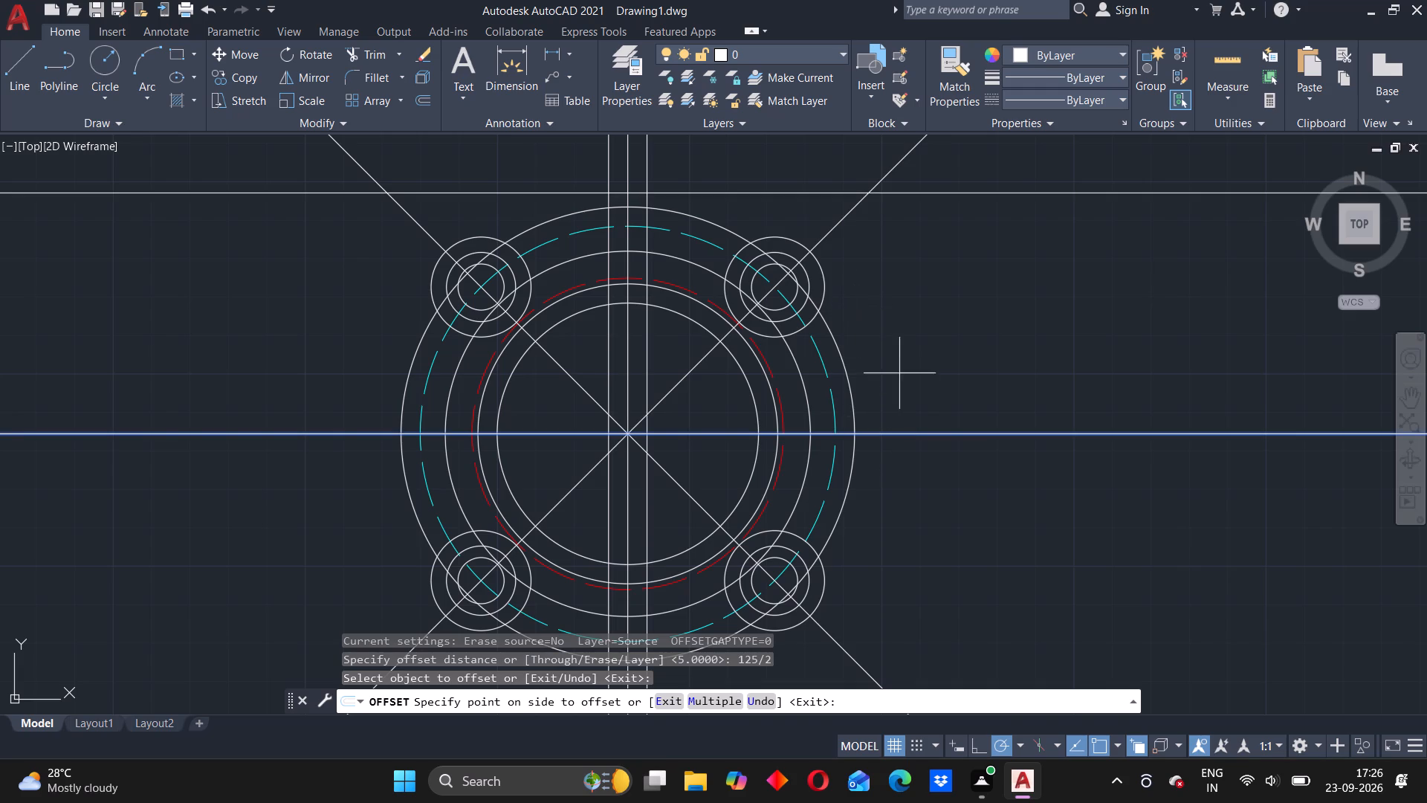
pyautogui.click(913, 279)
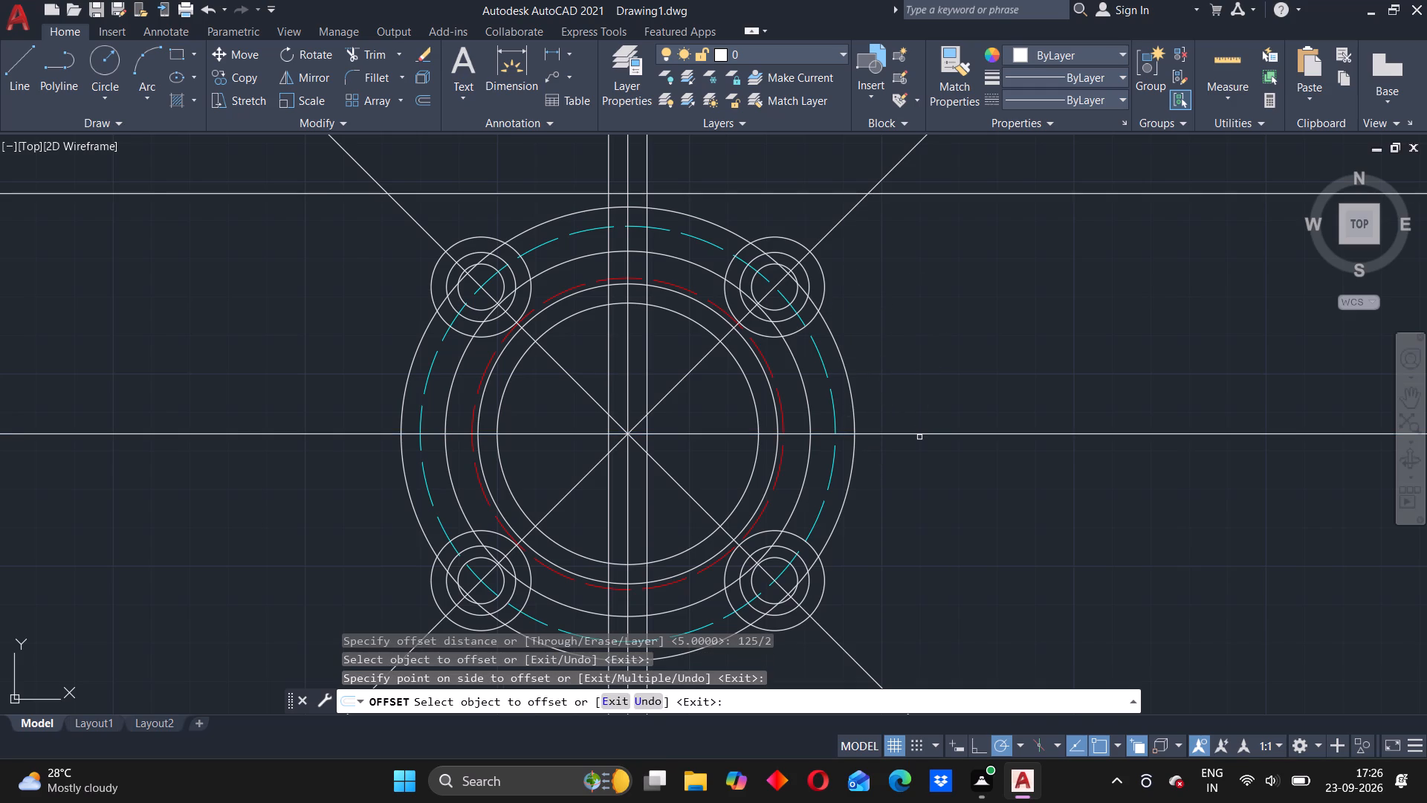
pyautogui.click(919, 436)
pyautogui.click(919, 480)
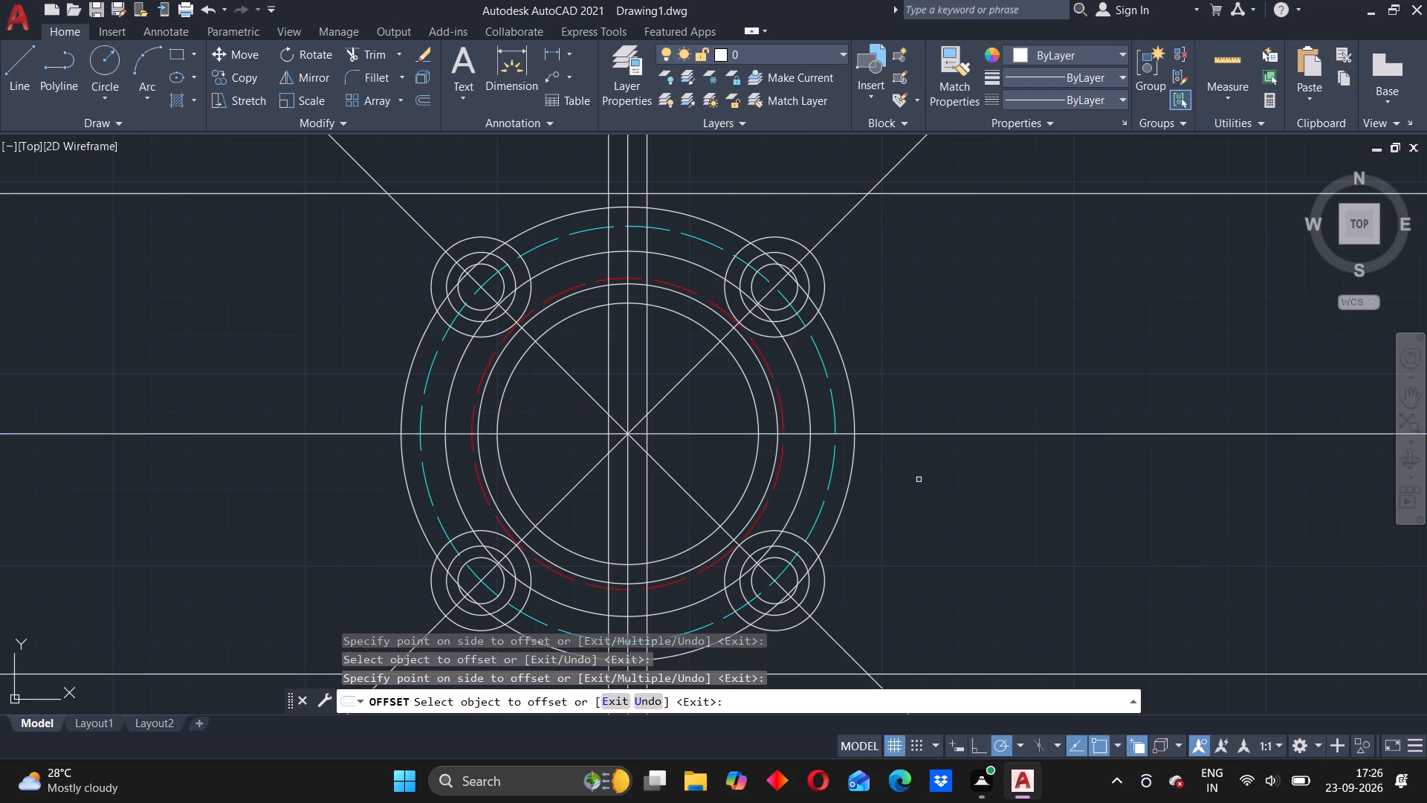
pyautogui.scroll(1, 909, 496)
pyautogui.scroll(-3, 902, 497)
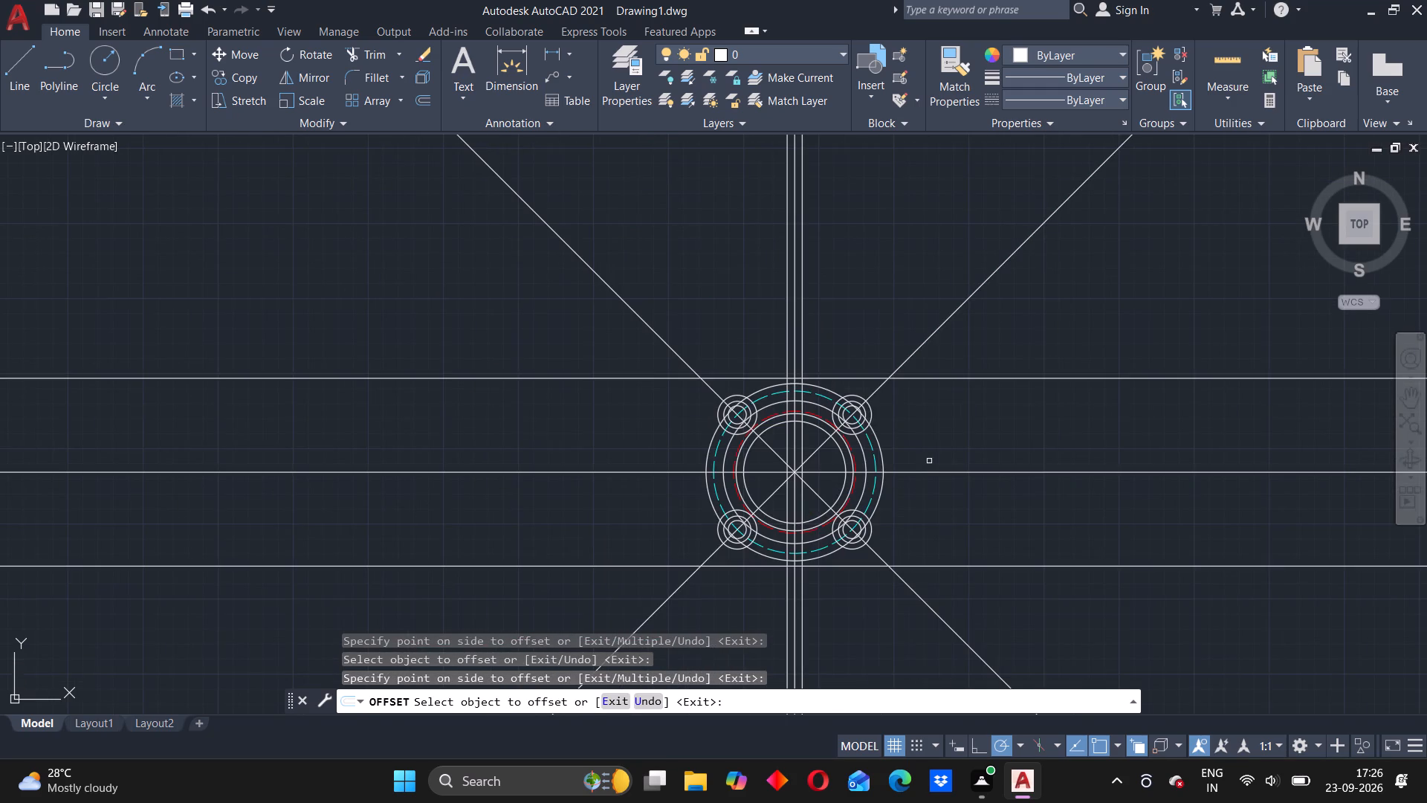
pyautogui.scroll(1, 930, 457)
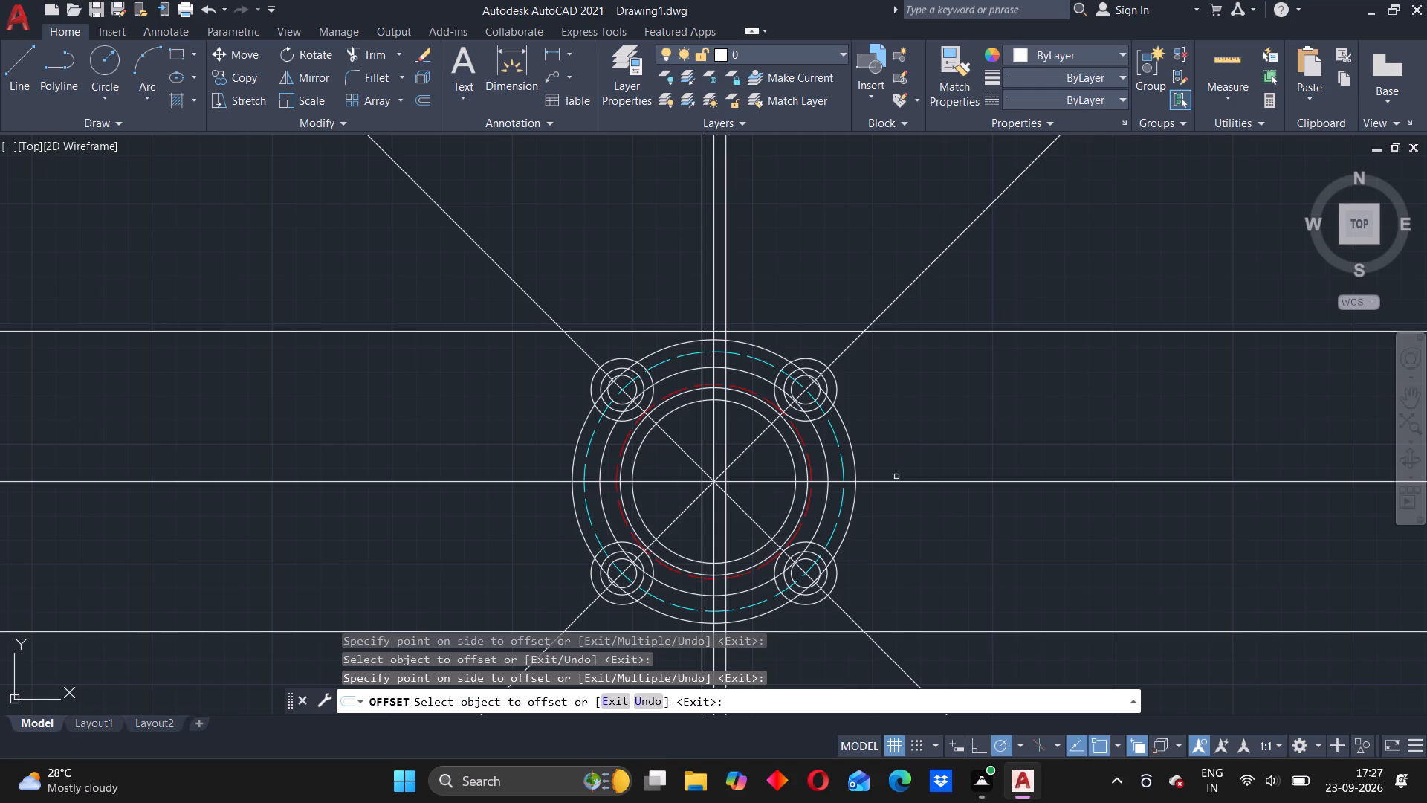
pyautogui.press('Escape')
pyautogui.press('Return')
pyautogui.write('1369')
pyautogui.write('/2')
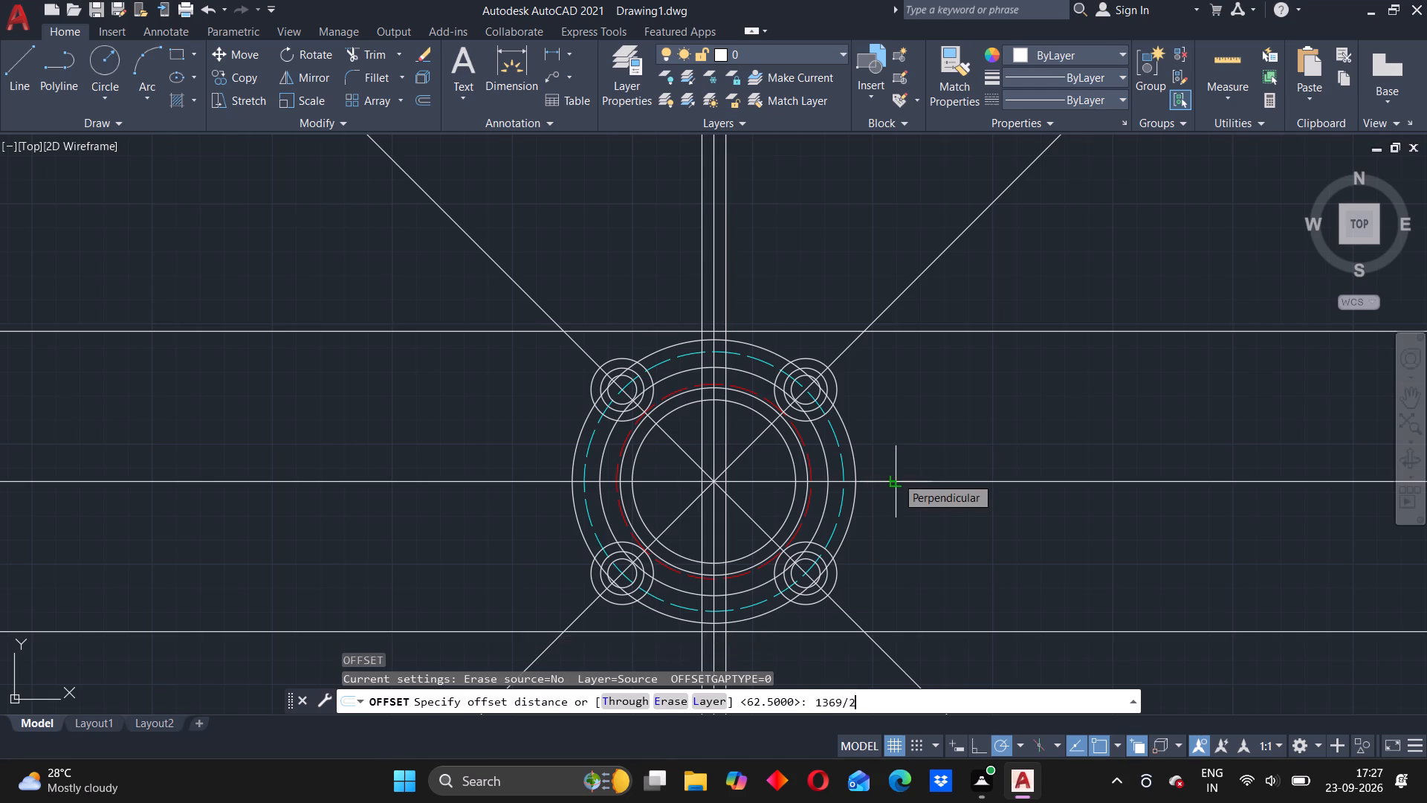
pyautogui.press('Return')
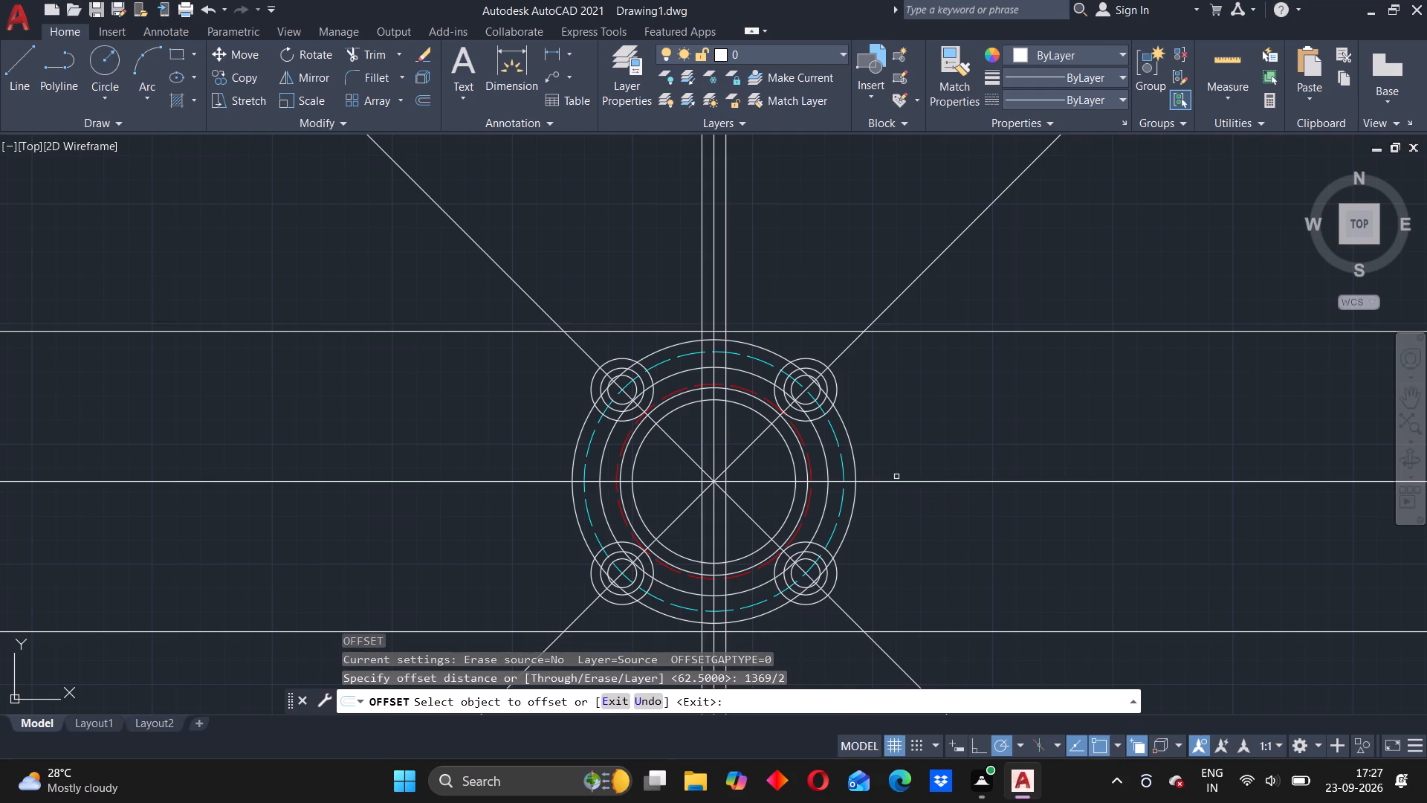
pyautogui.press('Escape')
# Offset the horizontal centreline by 139/2 both above and below the flange centre.
pyautogui.press('Return')
pyautogui.write('139/2')
pyautogui.press('Return')
pyautogui.click(925, 481)
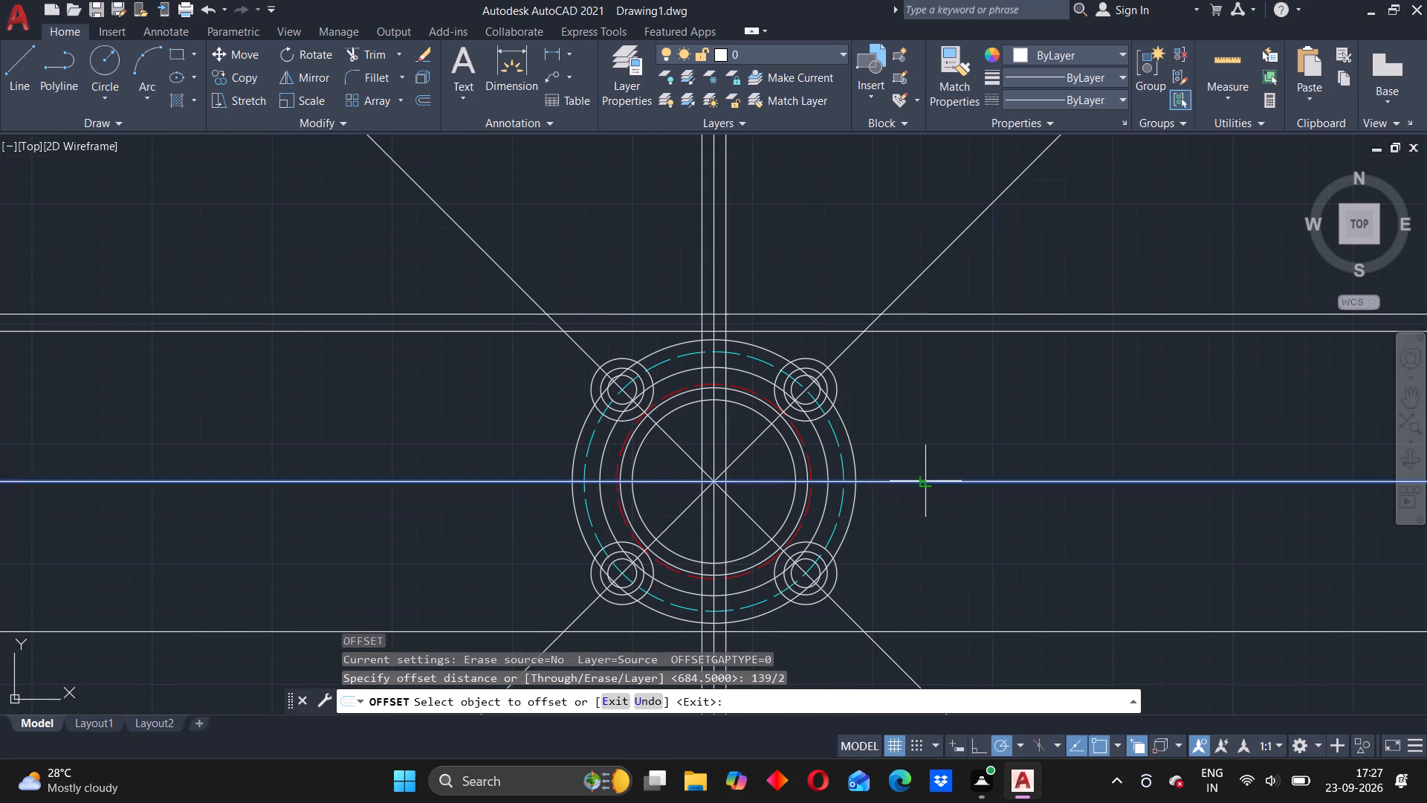
pyautogui.click(934, 544)
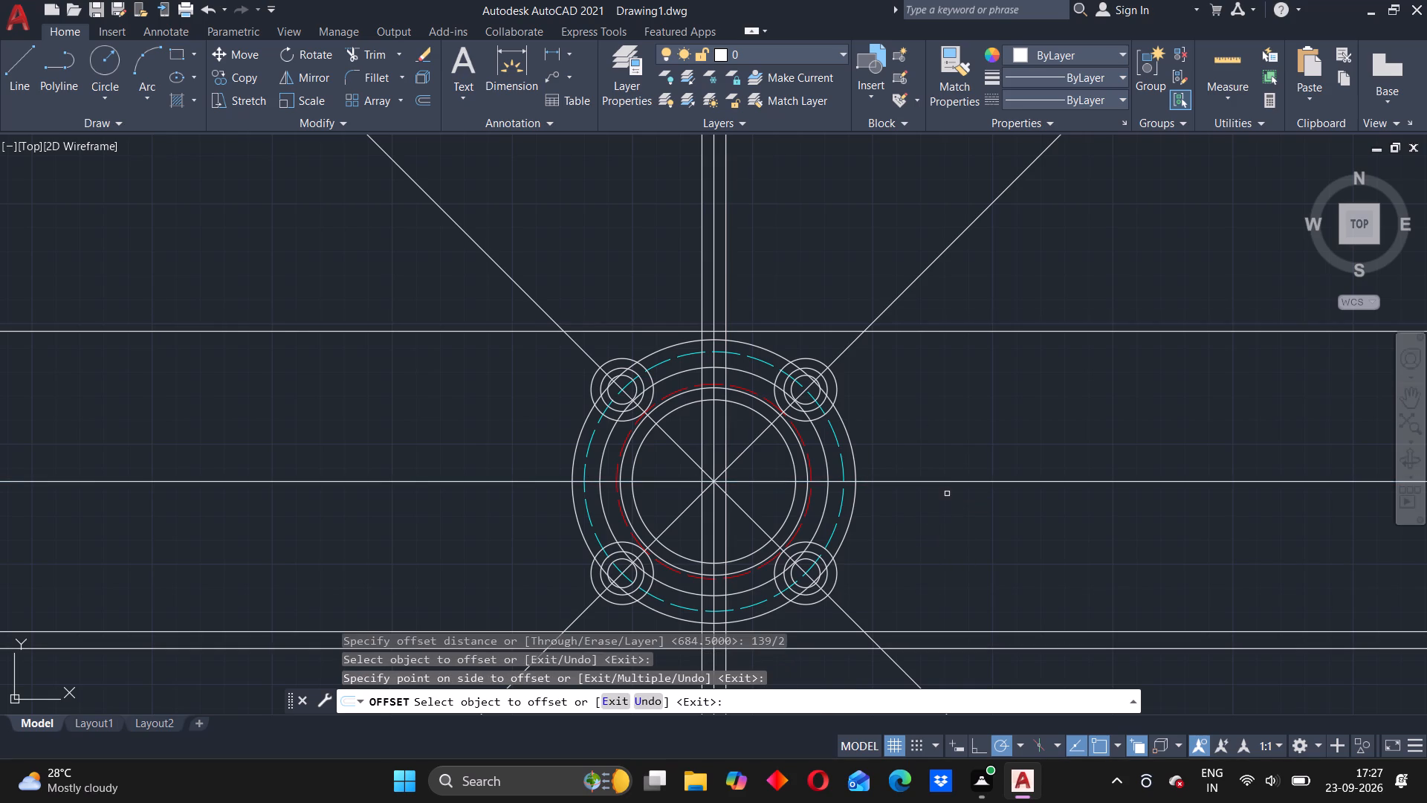
pyautogui.click(948, 482)
pyautogui.click(956, 454)
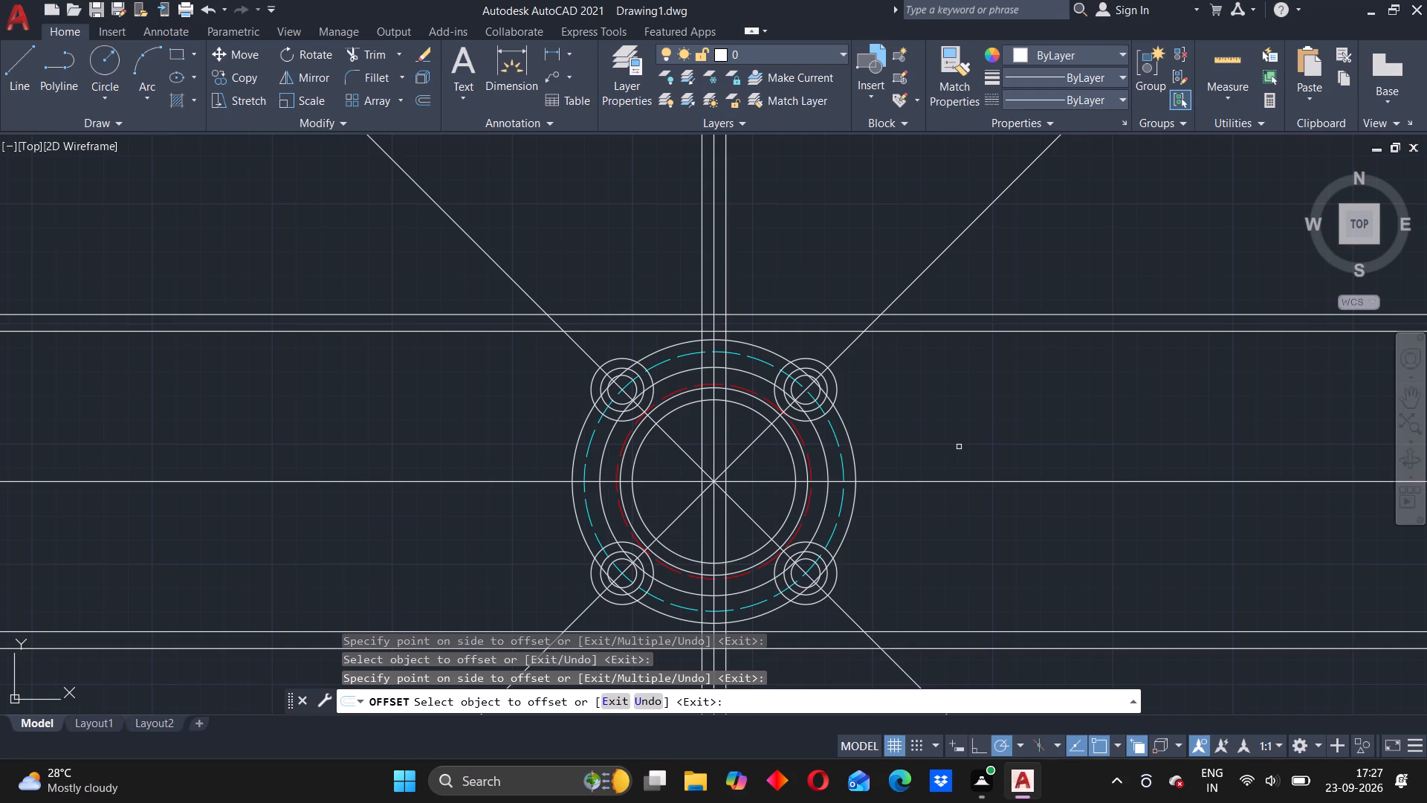
pyautogui.press('Escape')
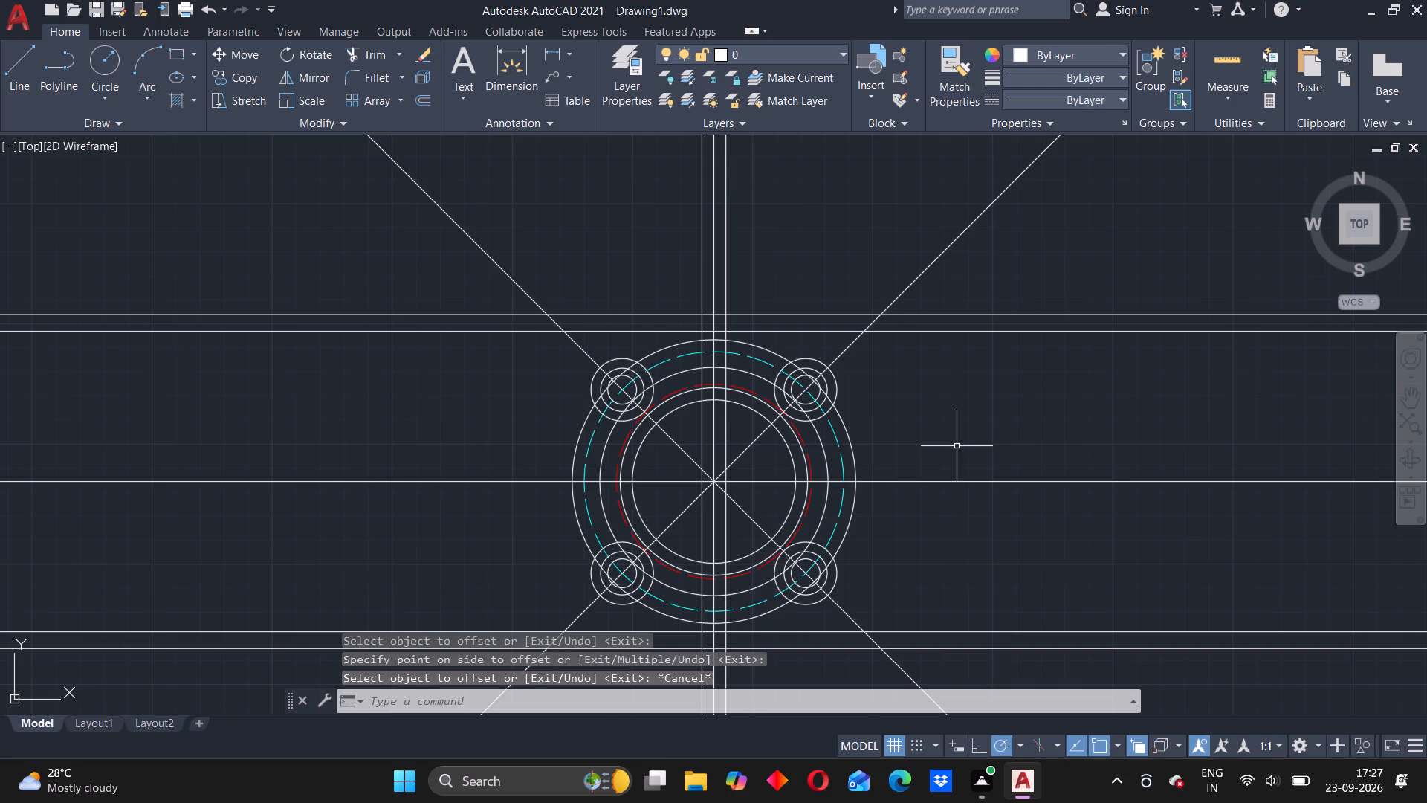
# Apply the ACAD_ISO02W100 dashed linetype to the two horizontal lines offset 125/2 from the centreline, and clear the selection.
pyautogui.click(764, 332)
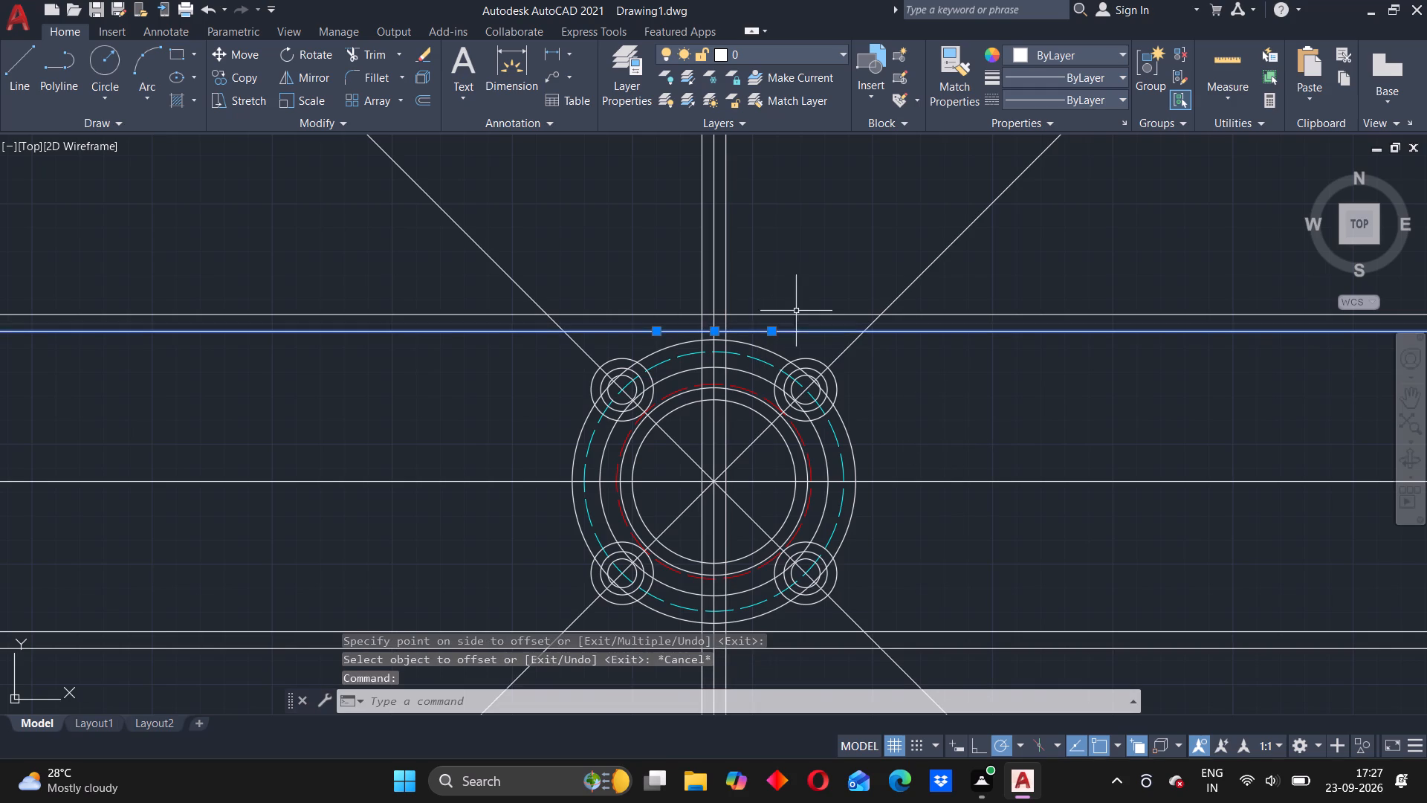
pyautogui.click(1113, 100)
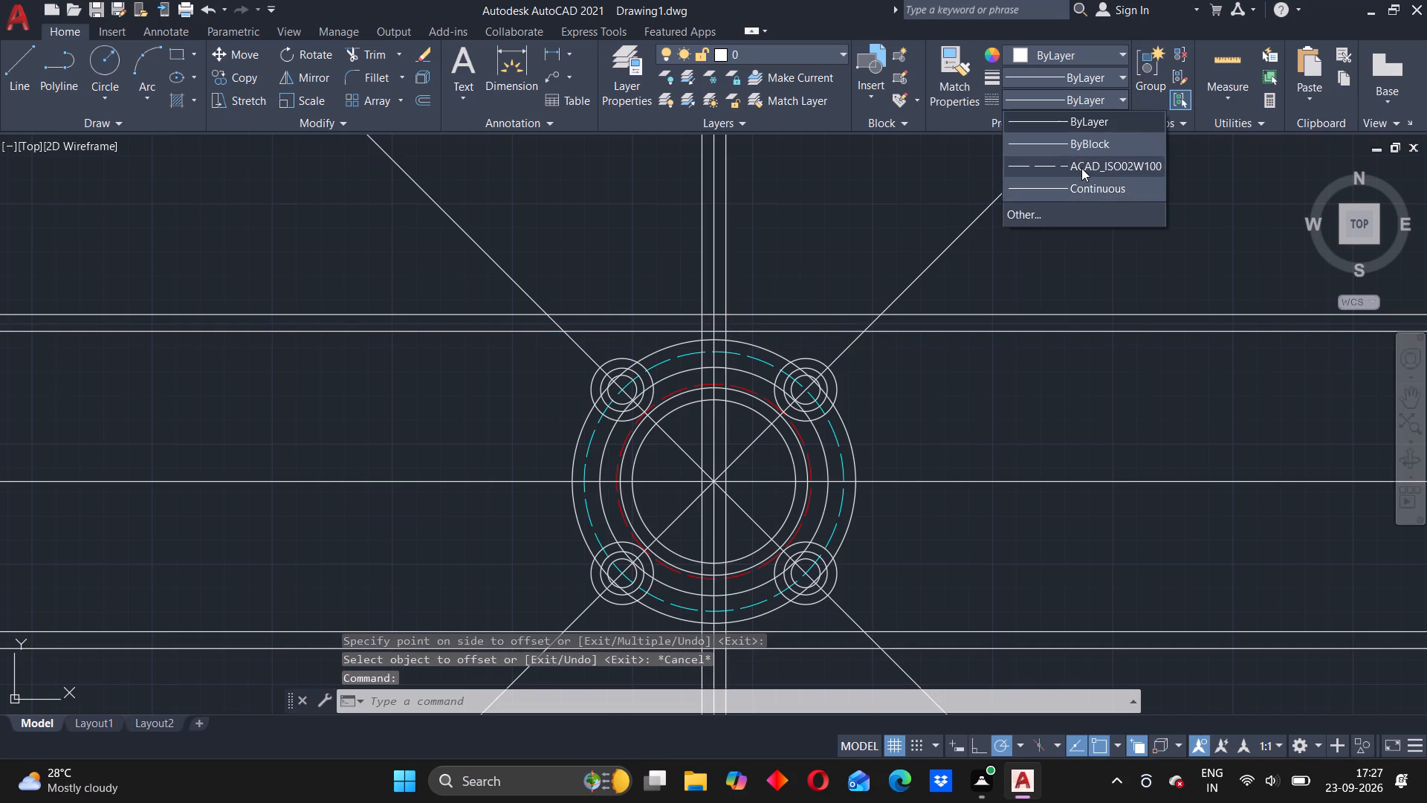
pyautogui.click(1081, 168)
pyautogui.click(966, 419)
pyautogui.click(996, 625)
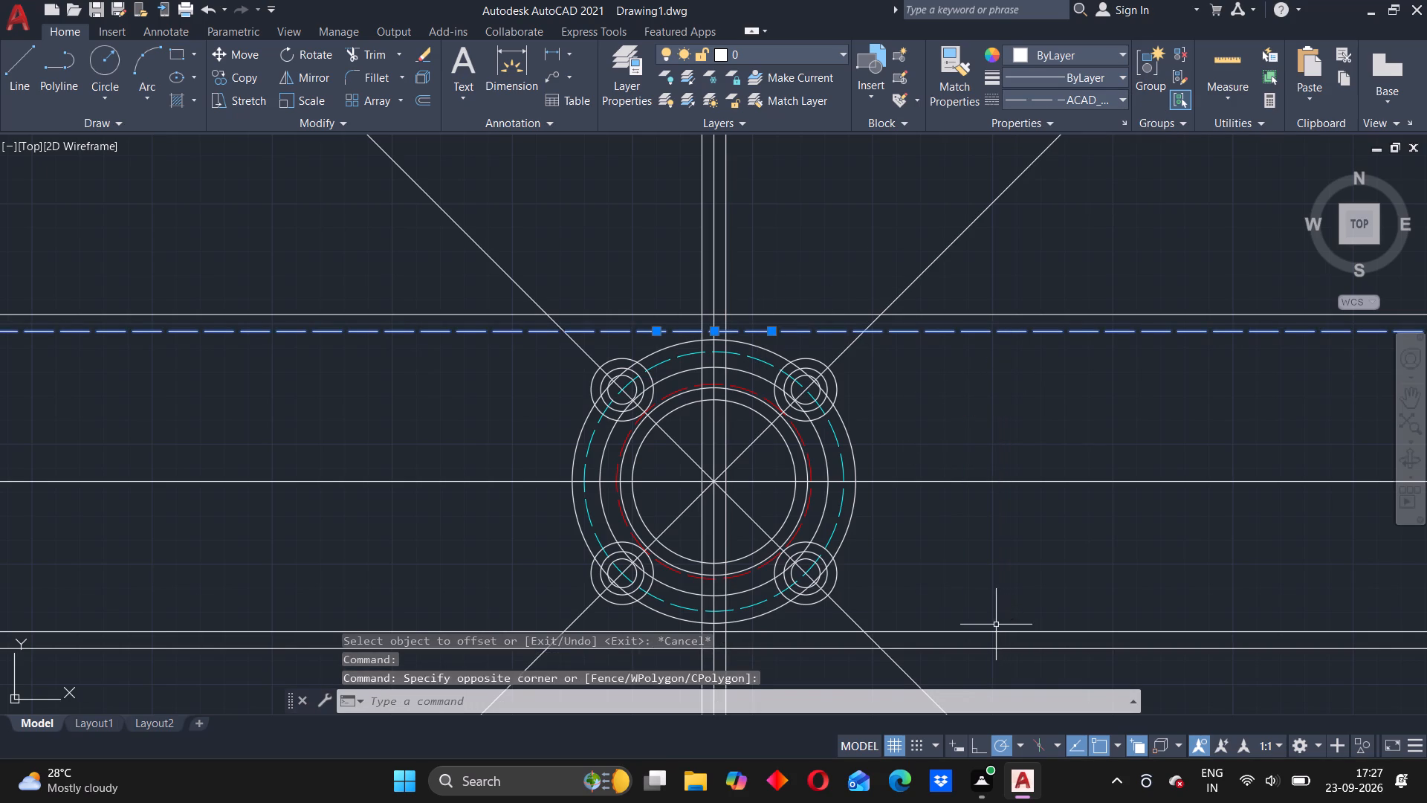
pyautogui.click(992, 631)
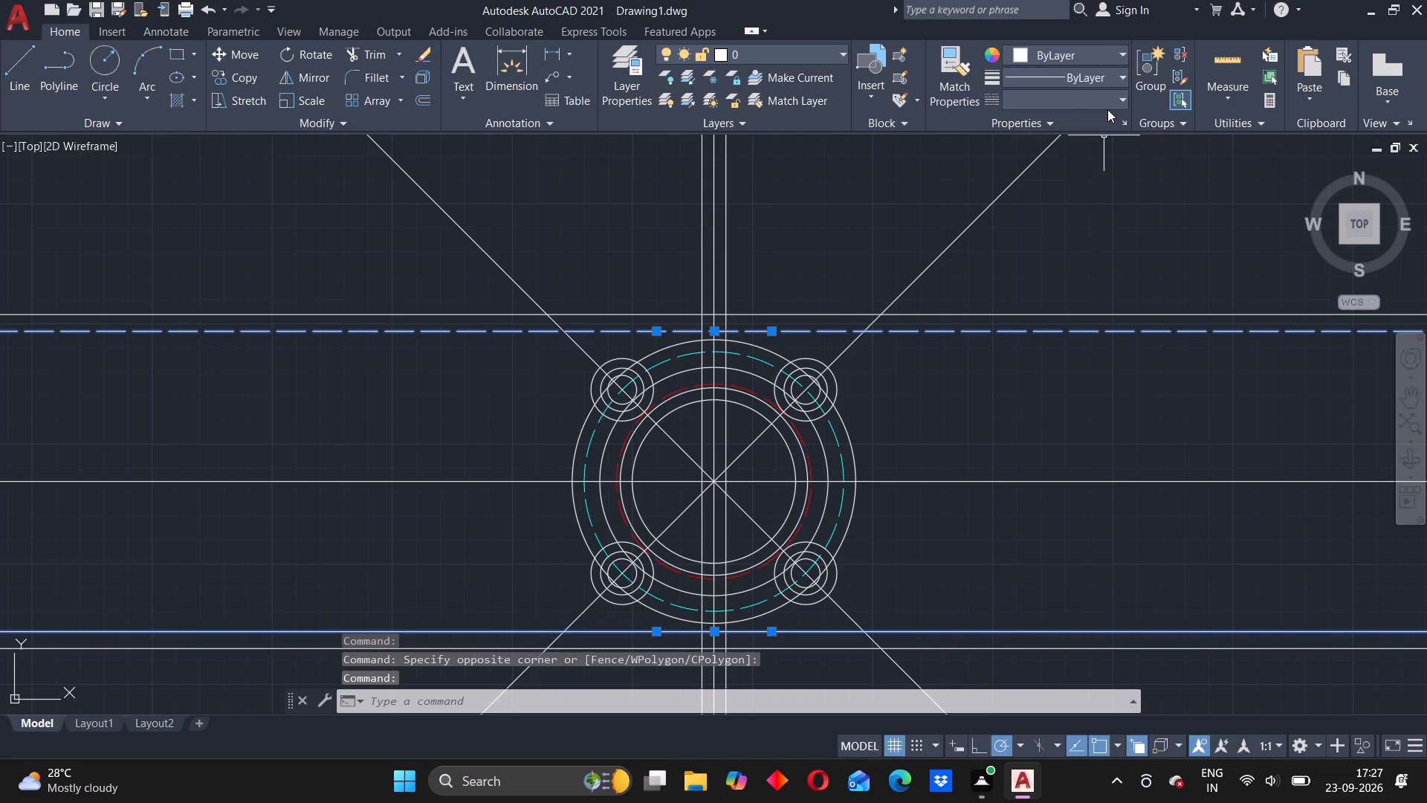
pyautogui.click(1108, 98)
pyautogui.click(1081, 167)
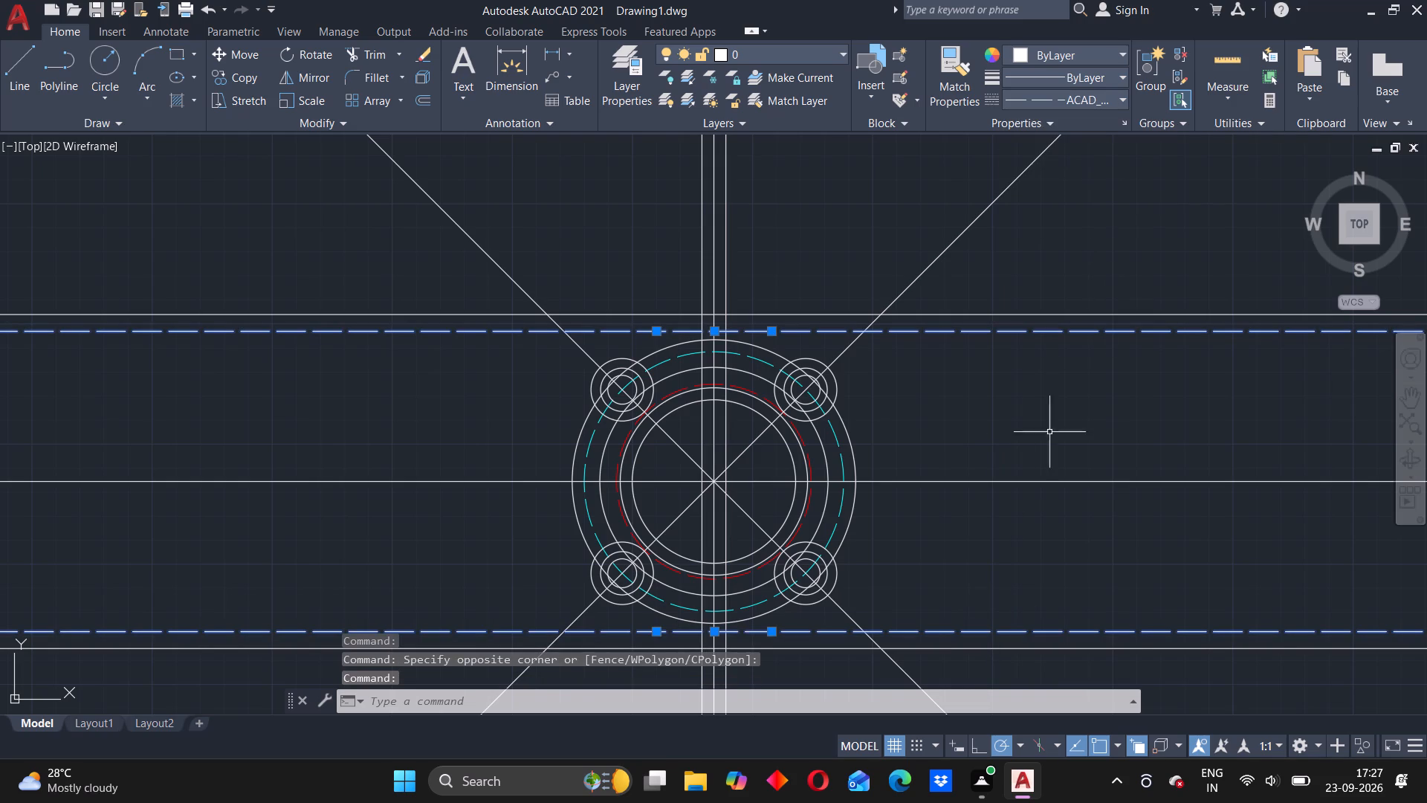
pyautogui.press('Escape')
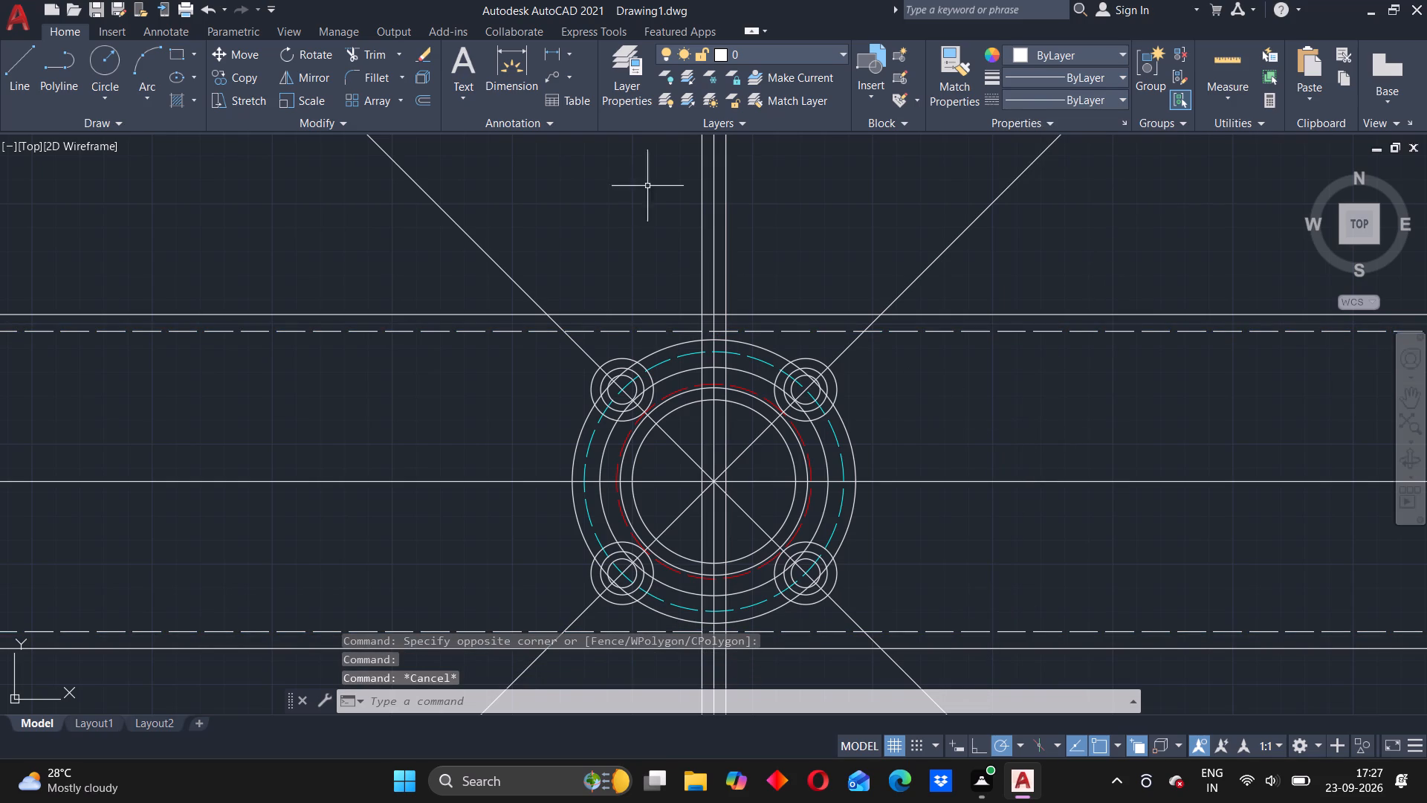
# Trim the lower outer horizontal line between the diagonals and the vertical lines, keeping the short piece between the verticals.
pyautogui.write('trim')
pyautogui.press('Return')
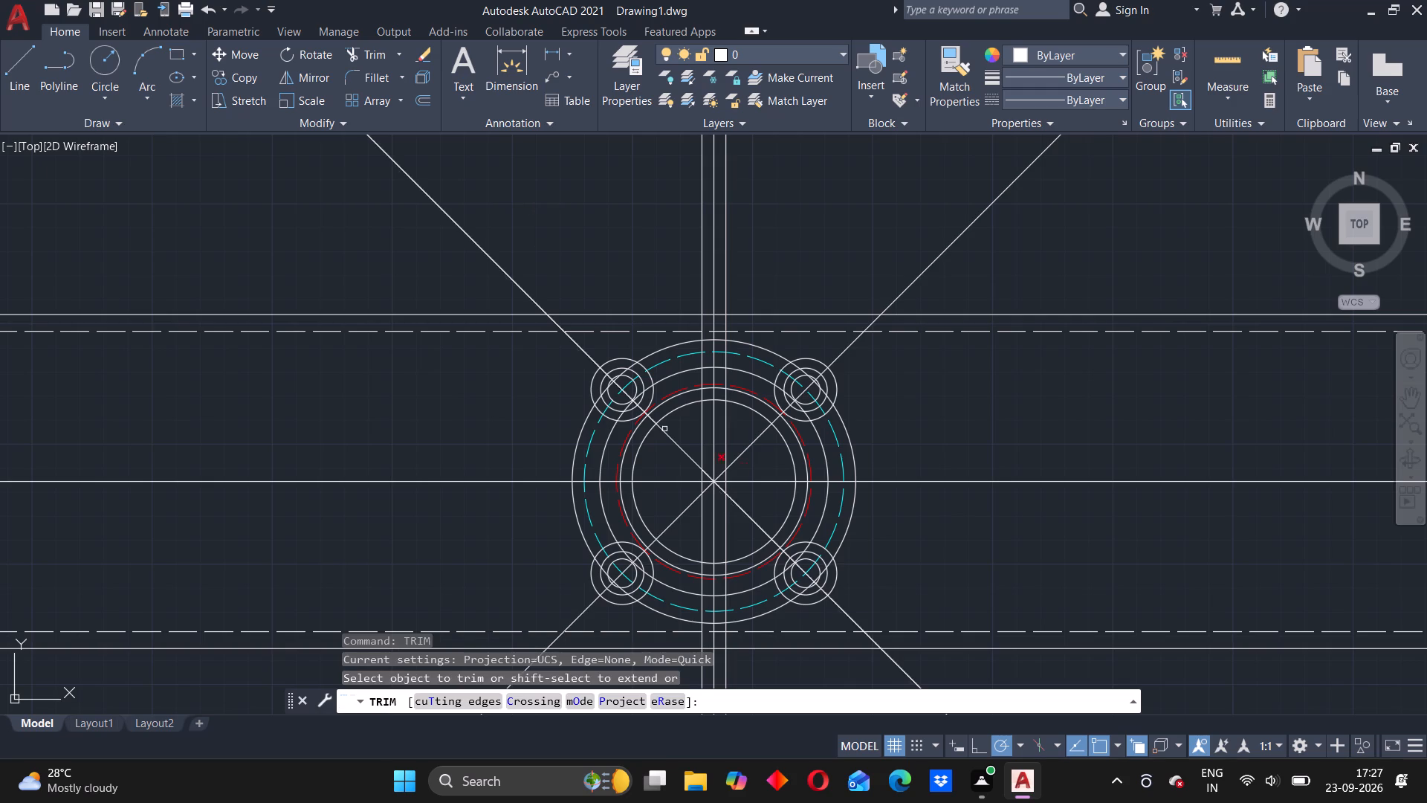
pyautogui.click(823, 650)
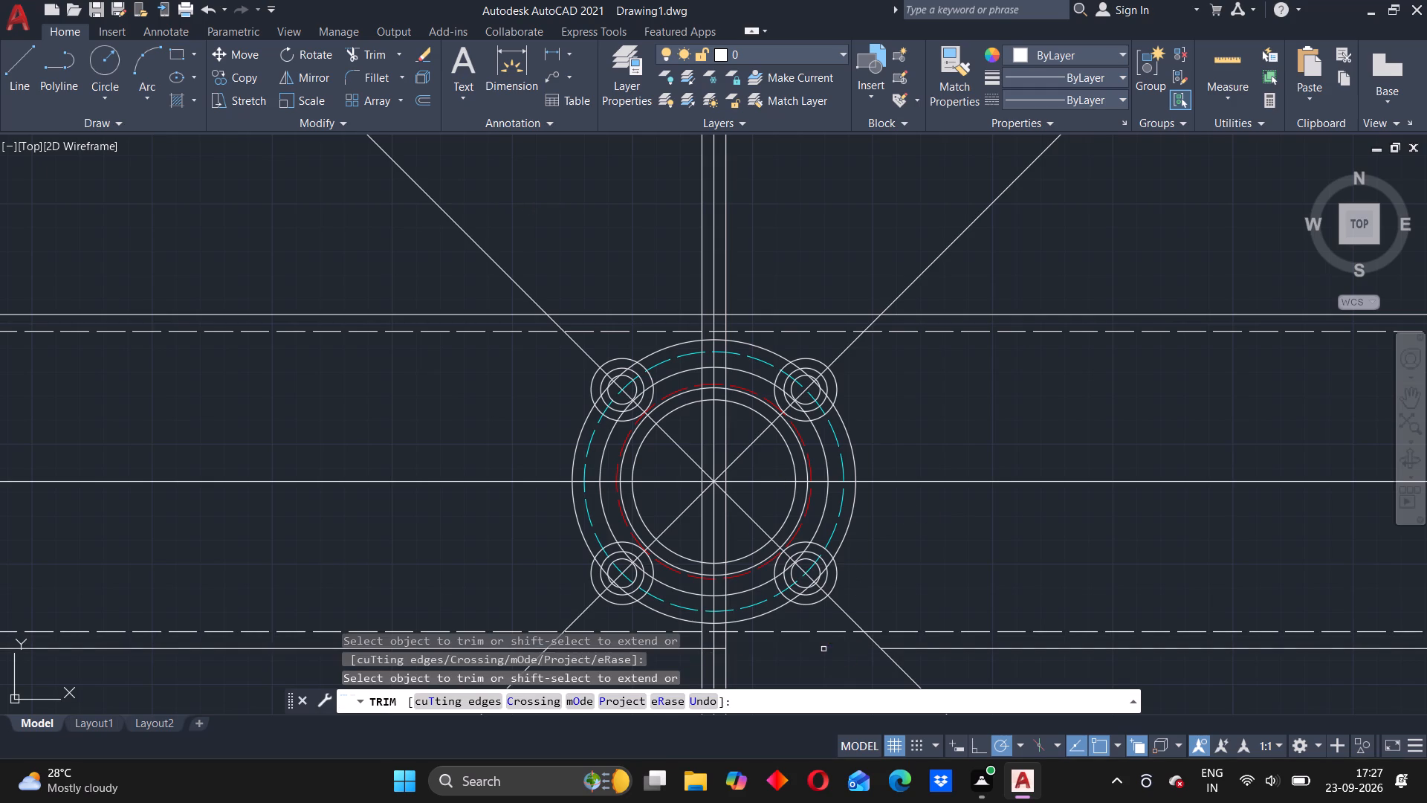
pyautogui.scroll(-2, 908, 590)
pyautogui.scroll(2, 908, 590)
pyautogui.scroll(-4, 908, 590)
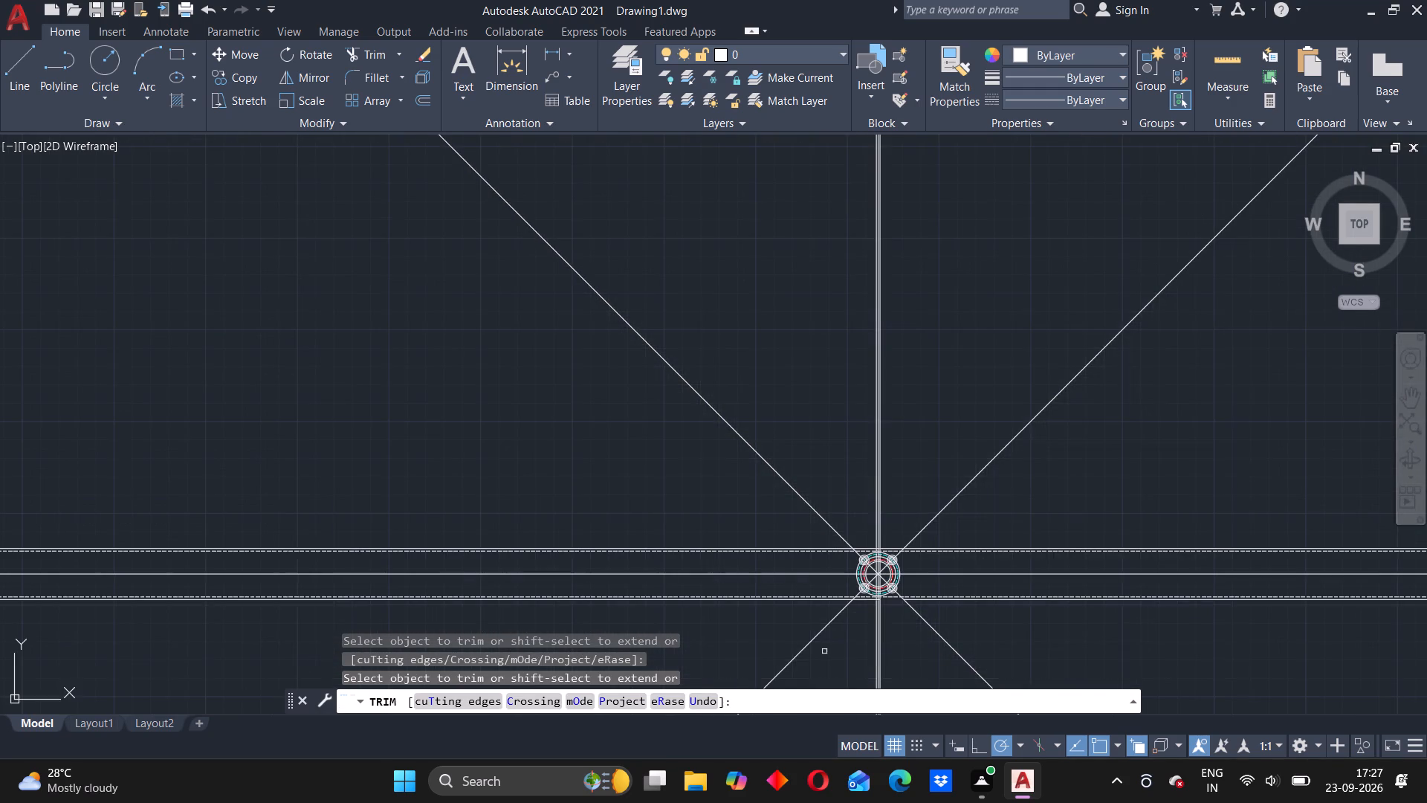
pyautogui.scroll(3, 842, 623)
pyautogui.scroll(2, 925, 532)
pyautogui.click(927, 538)
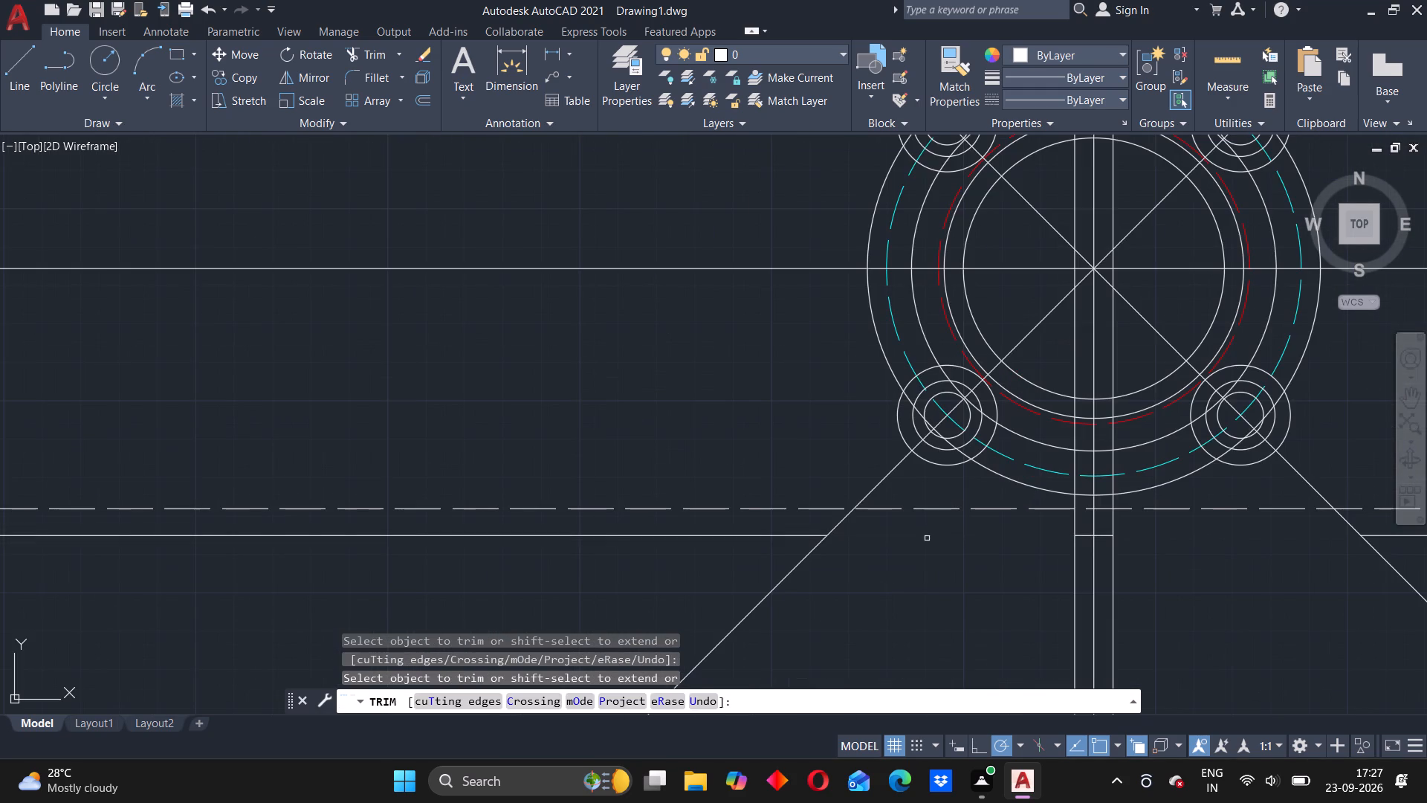
# Trim the upper outer horizontal line between the diagonals and the vertical lines, keeping the short piece between the verticals.
pyautogui.scroll(3, 824, 358)
pyautogui.scroll(-4, 824, 358)
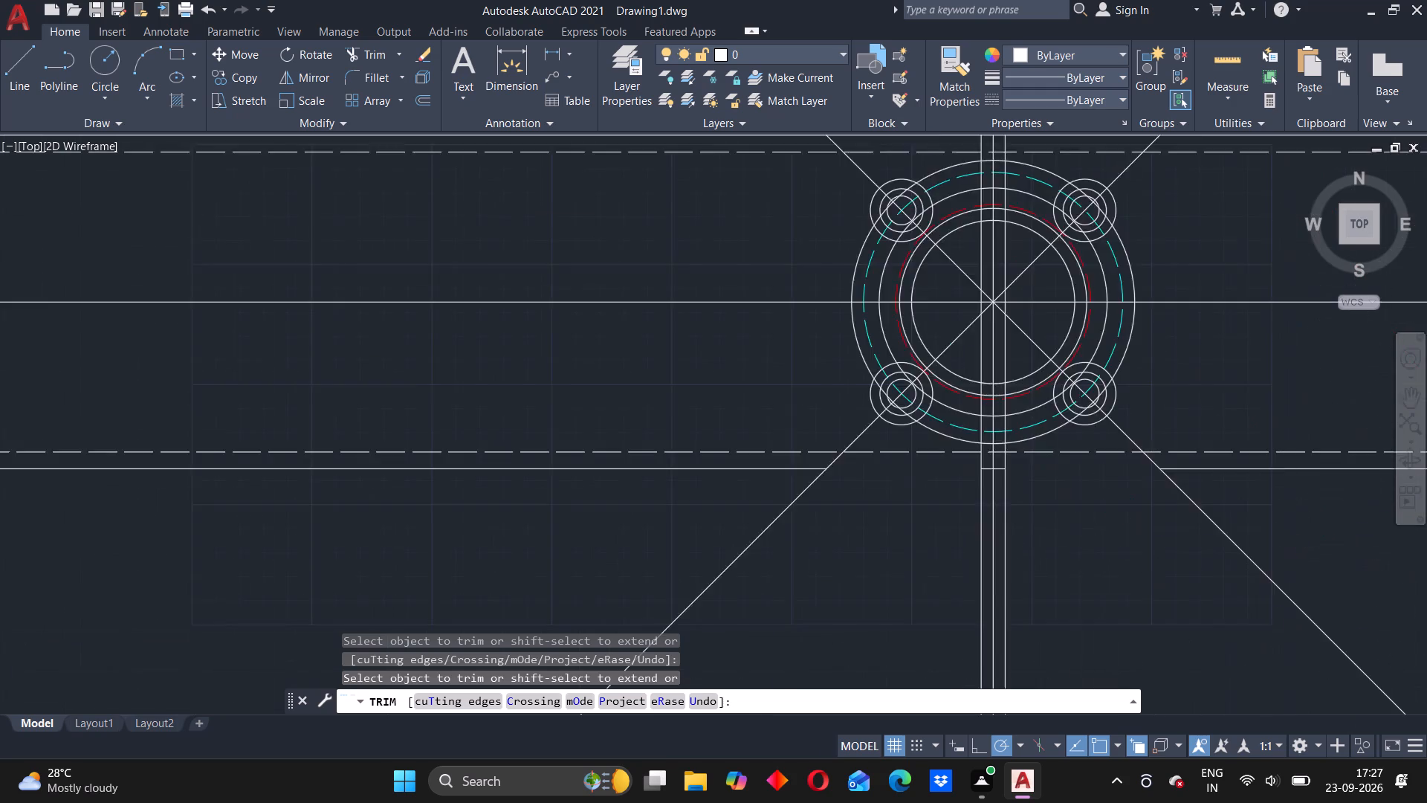
pyautogui.scroll(-3, 826, 358)
pyautogui.scroll(-3, 883, 257)
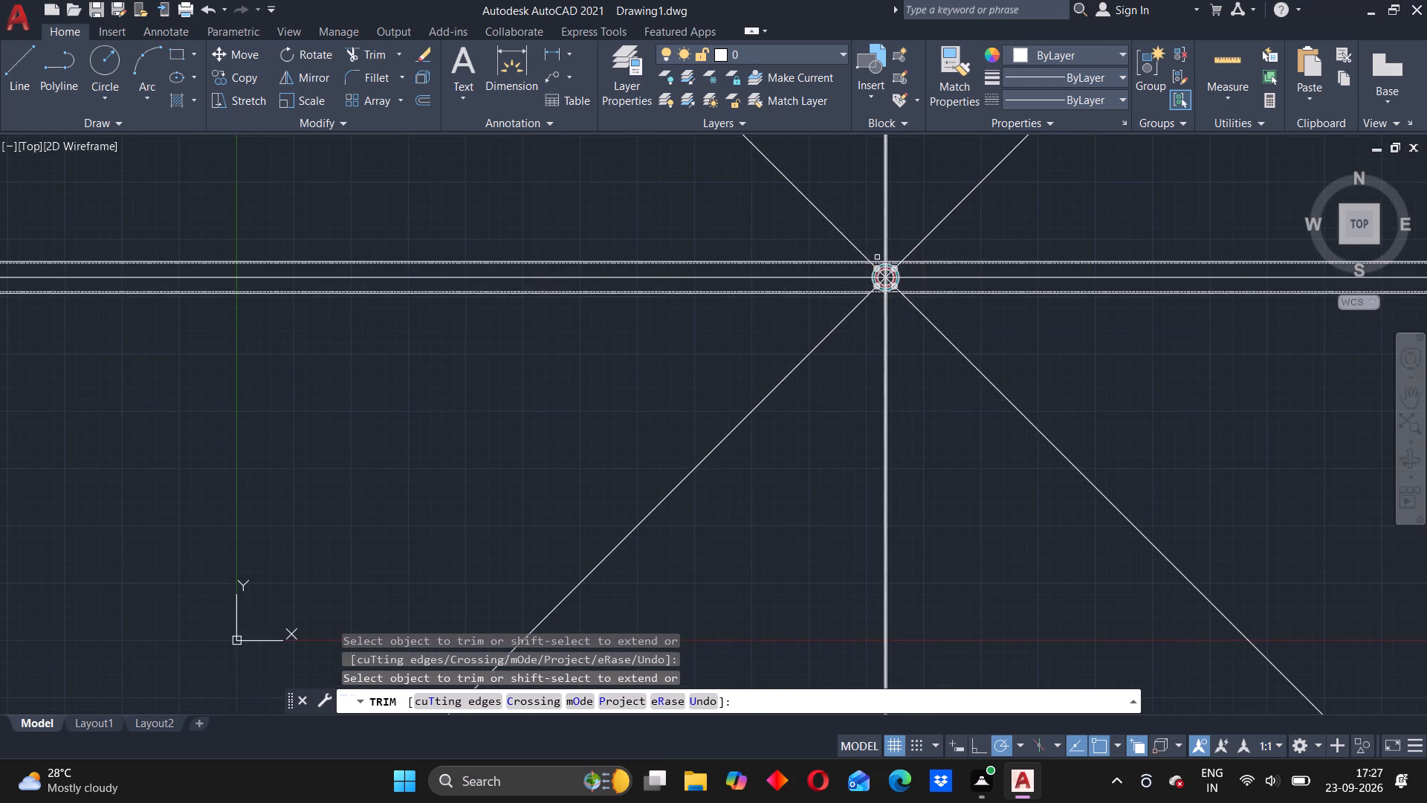
pyautogui.scroll(4, 881, 272)
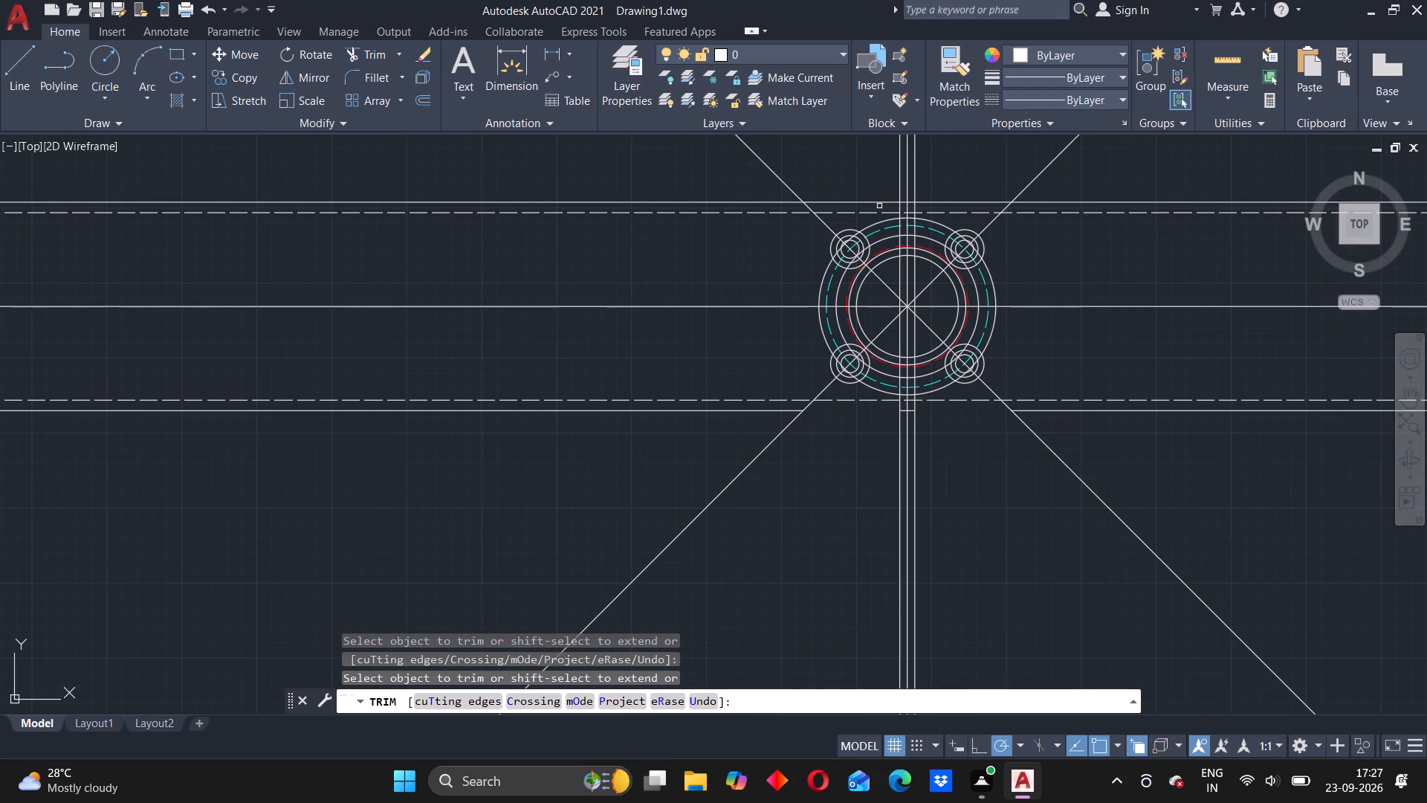
pyautogui.click(879, 202)
pyautogui.click(935, 200)
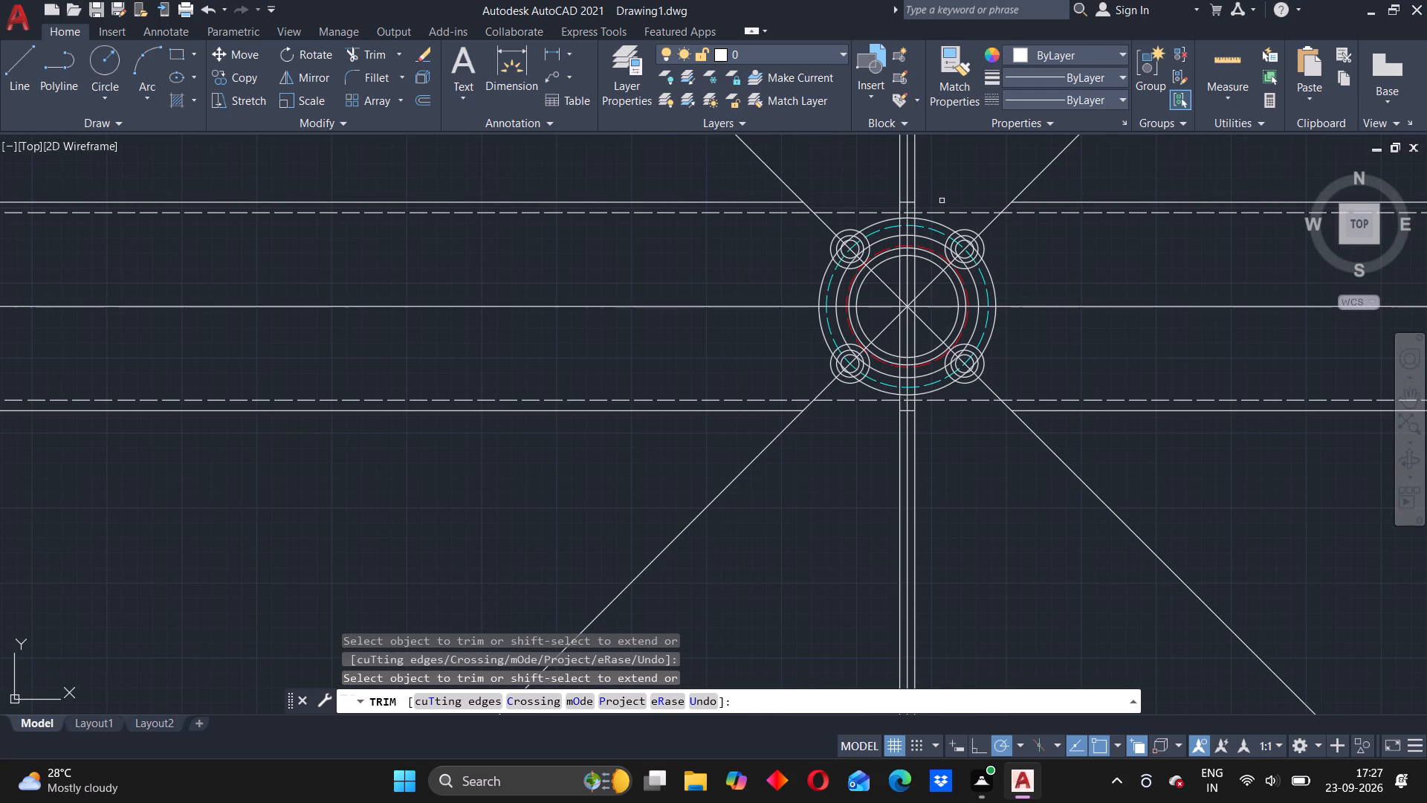
pyautogui.press('Escape')
# Delete the four leftover segments of the outer horizontal lines extending outward from the diagonal lines.
pyautogui.click(1041, 204)
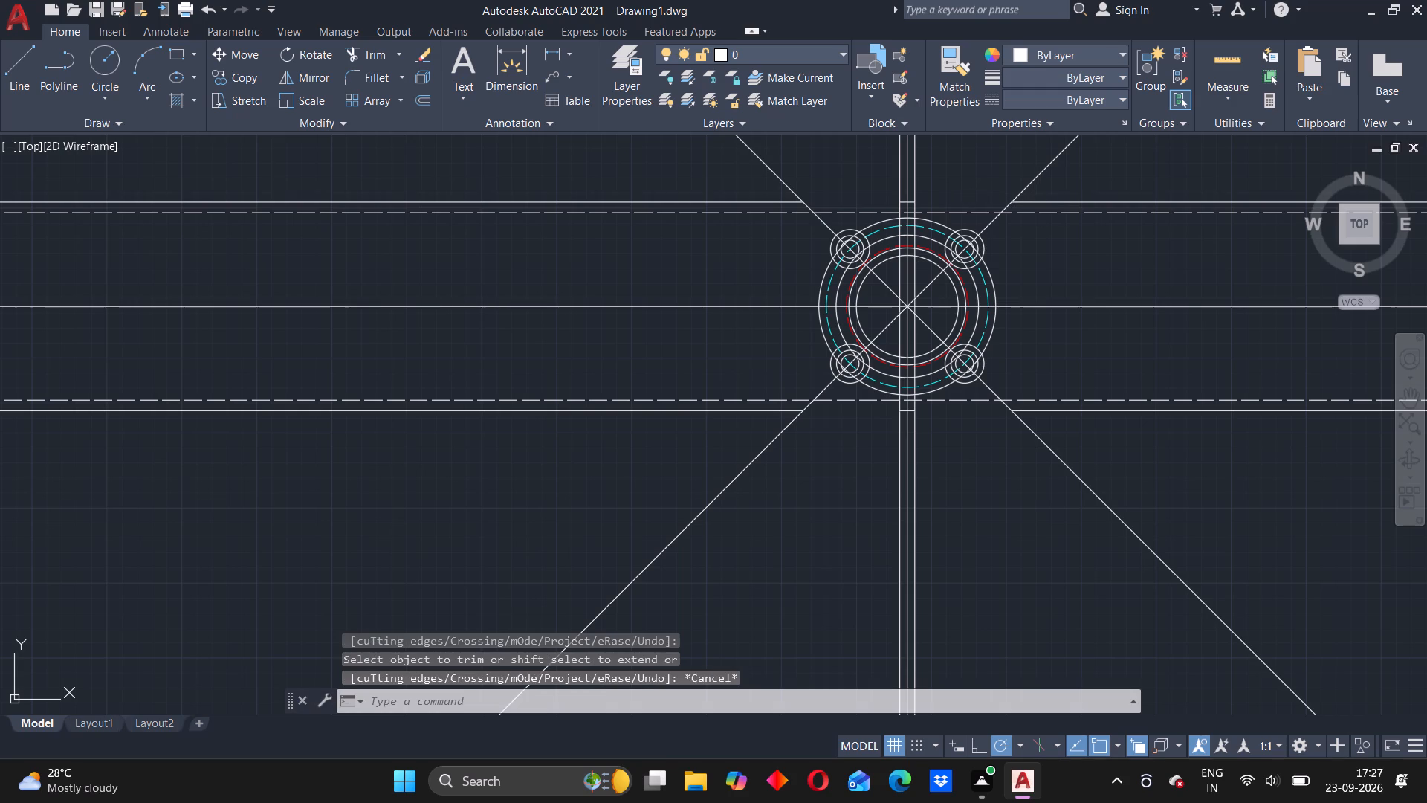
pyautogui.press('Delete')
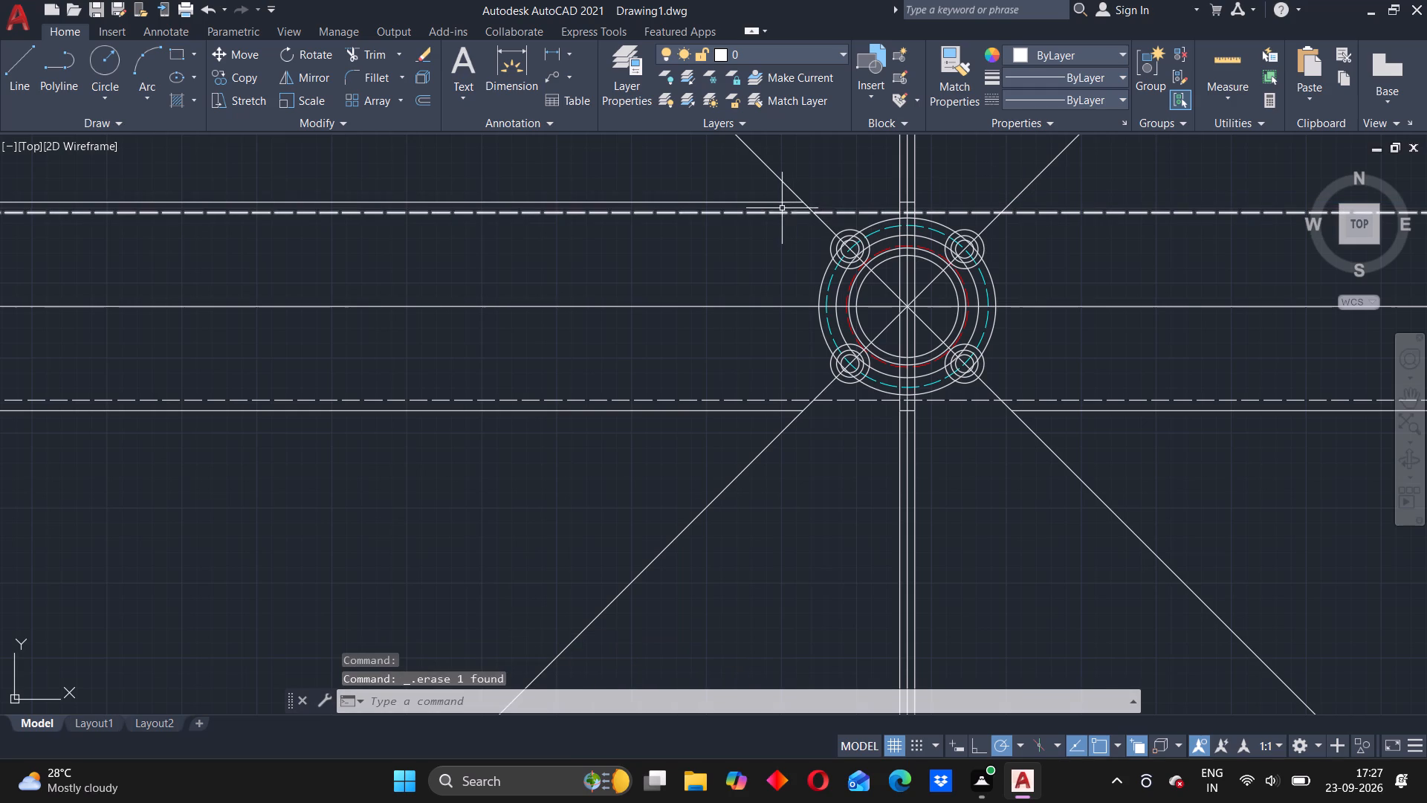
pyautogui.click(780, 201)
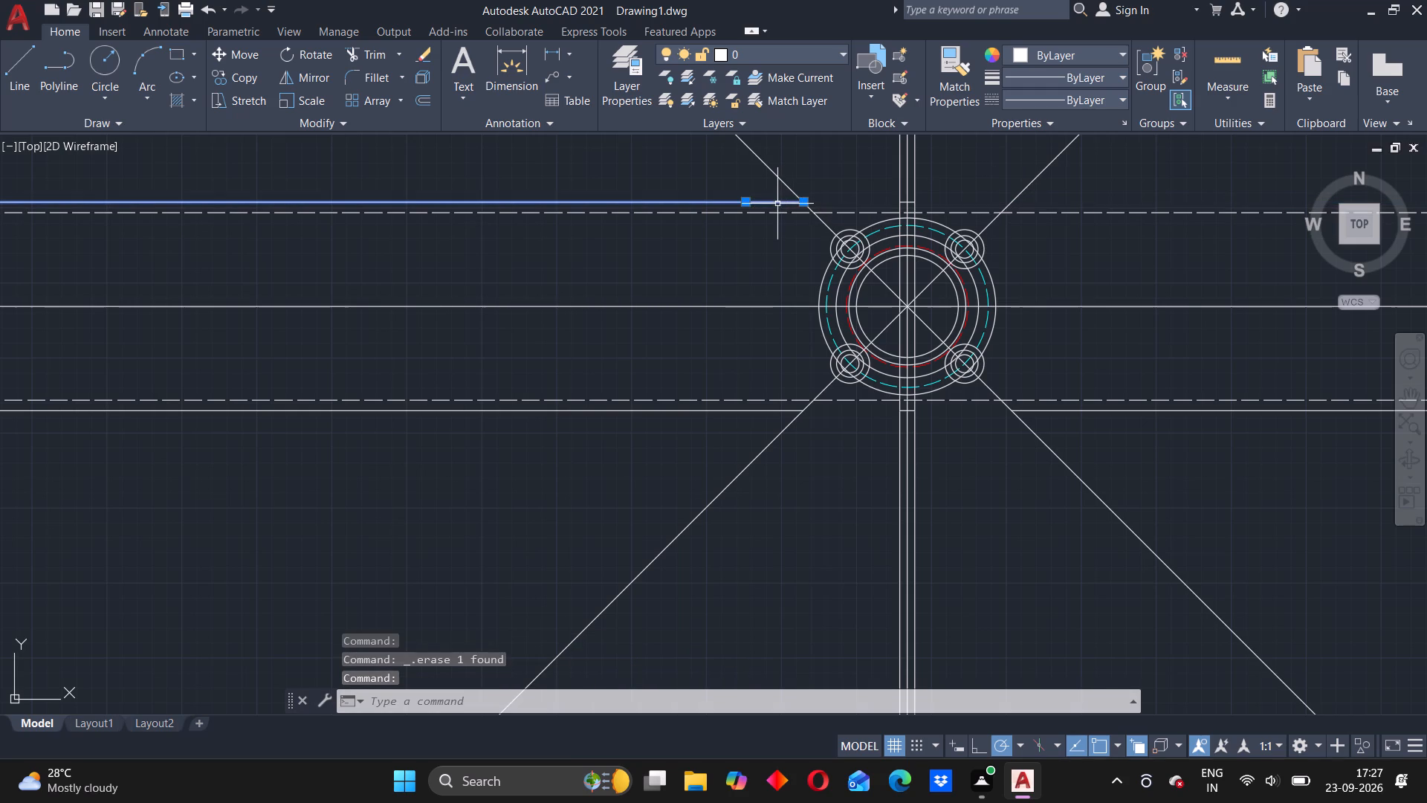
pyautogui.press('Delete')
pyautogui.click(780, 409)
pyautogui.press('Delete')
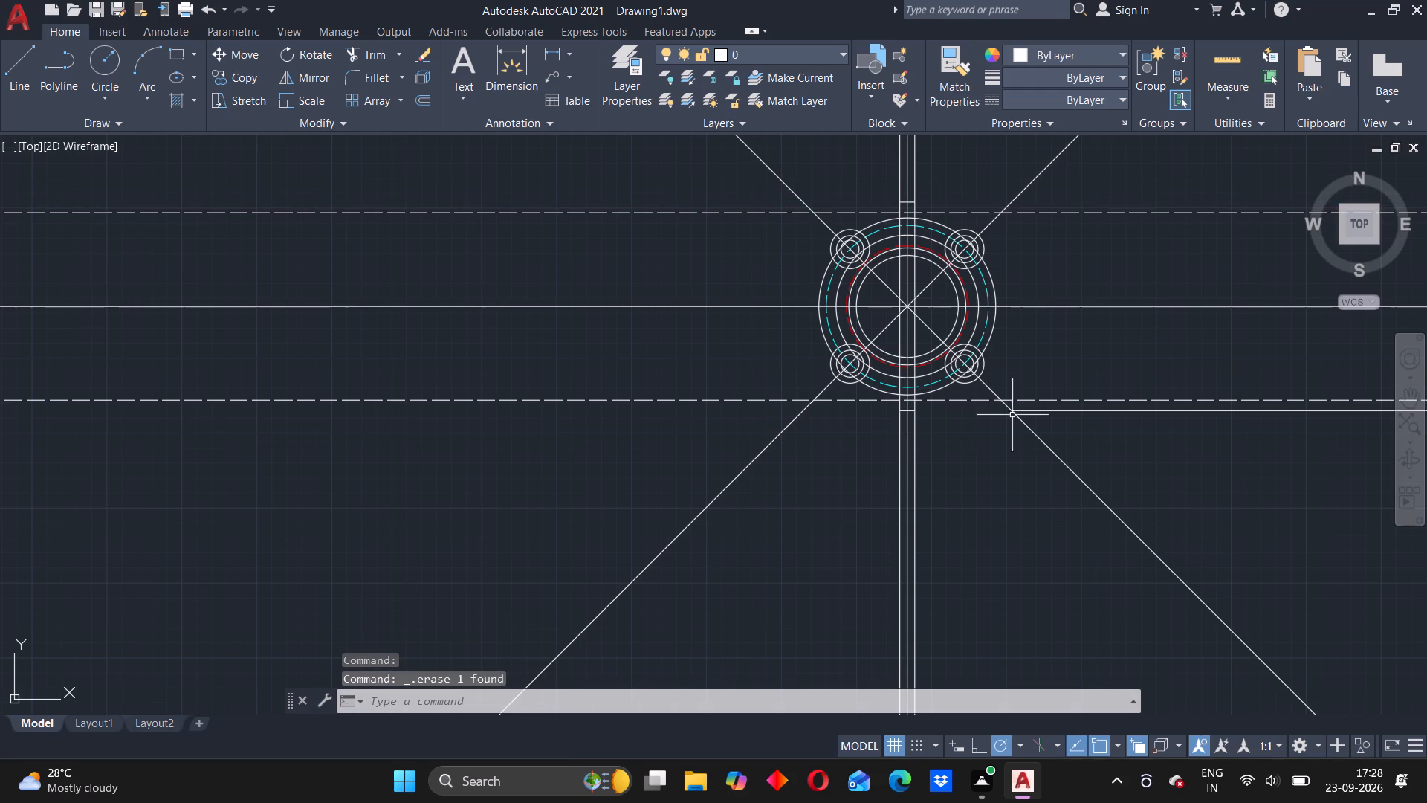
pyautogui.click(1061, 407)
pyautogui.click(1059, 412)
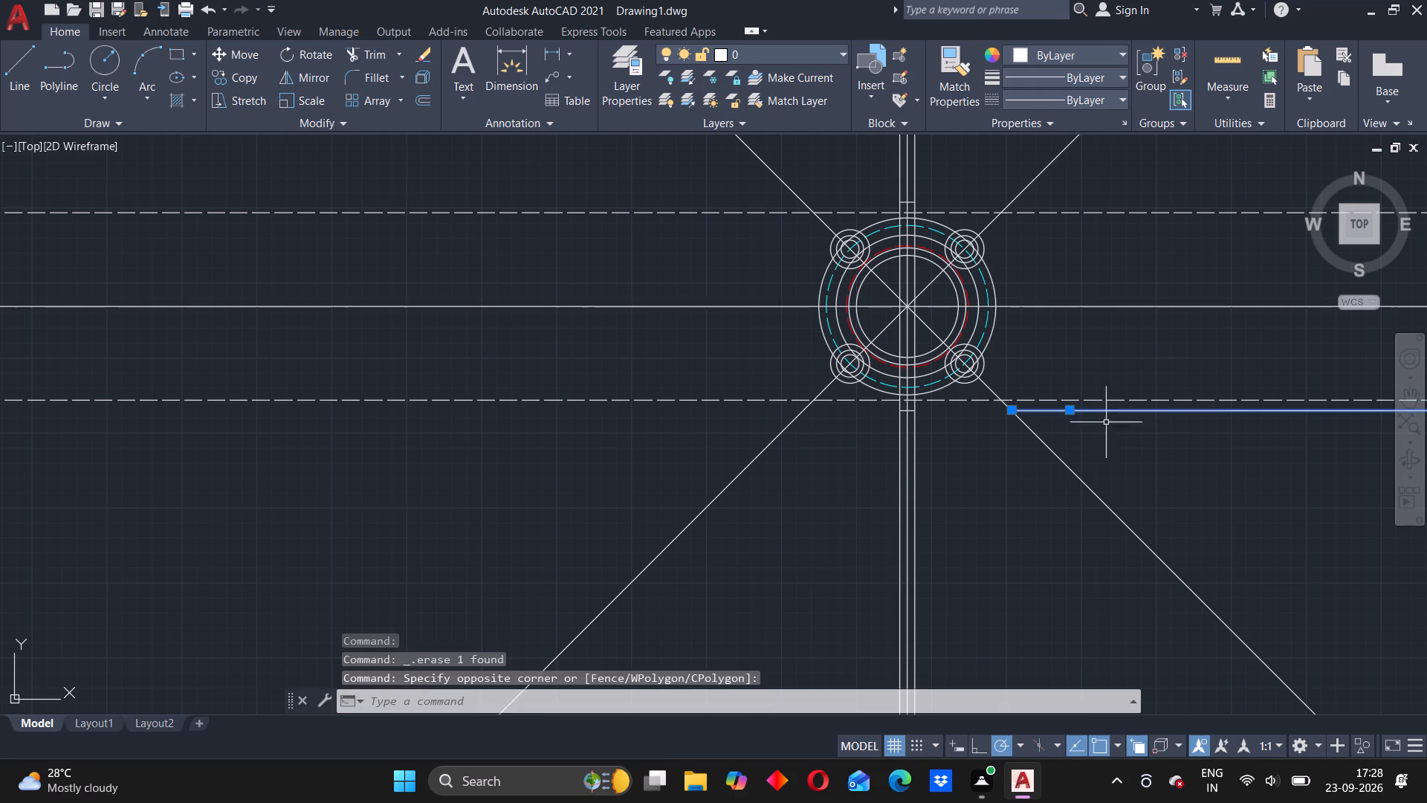
pyautogui.press('Delete')
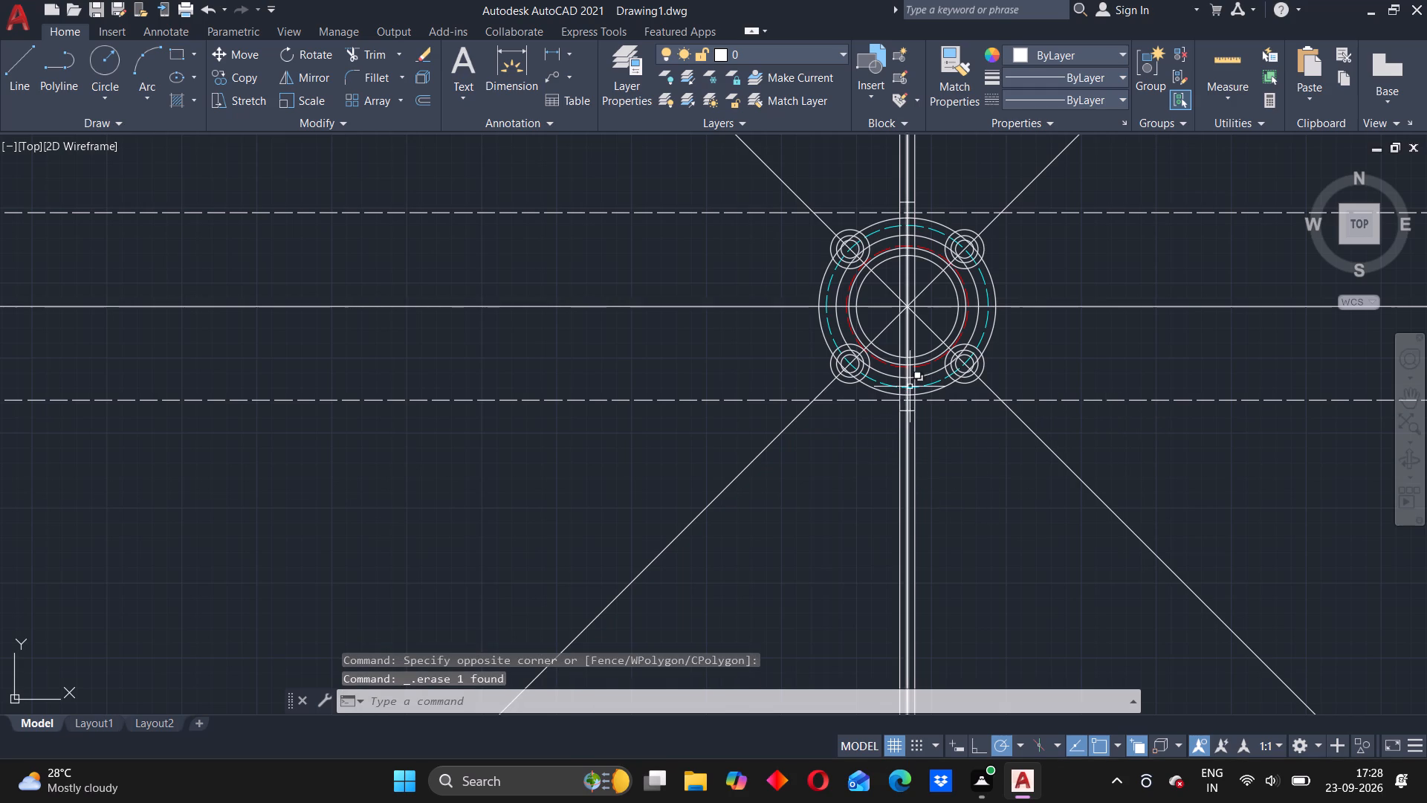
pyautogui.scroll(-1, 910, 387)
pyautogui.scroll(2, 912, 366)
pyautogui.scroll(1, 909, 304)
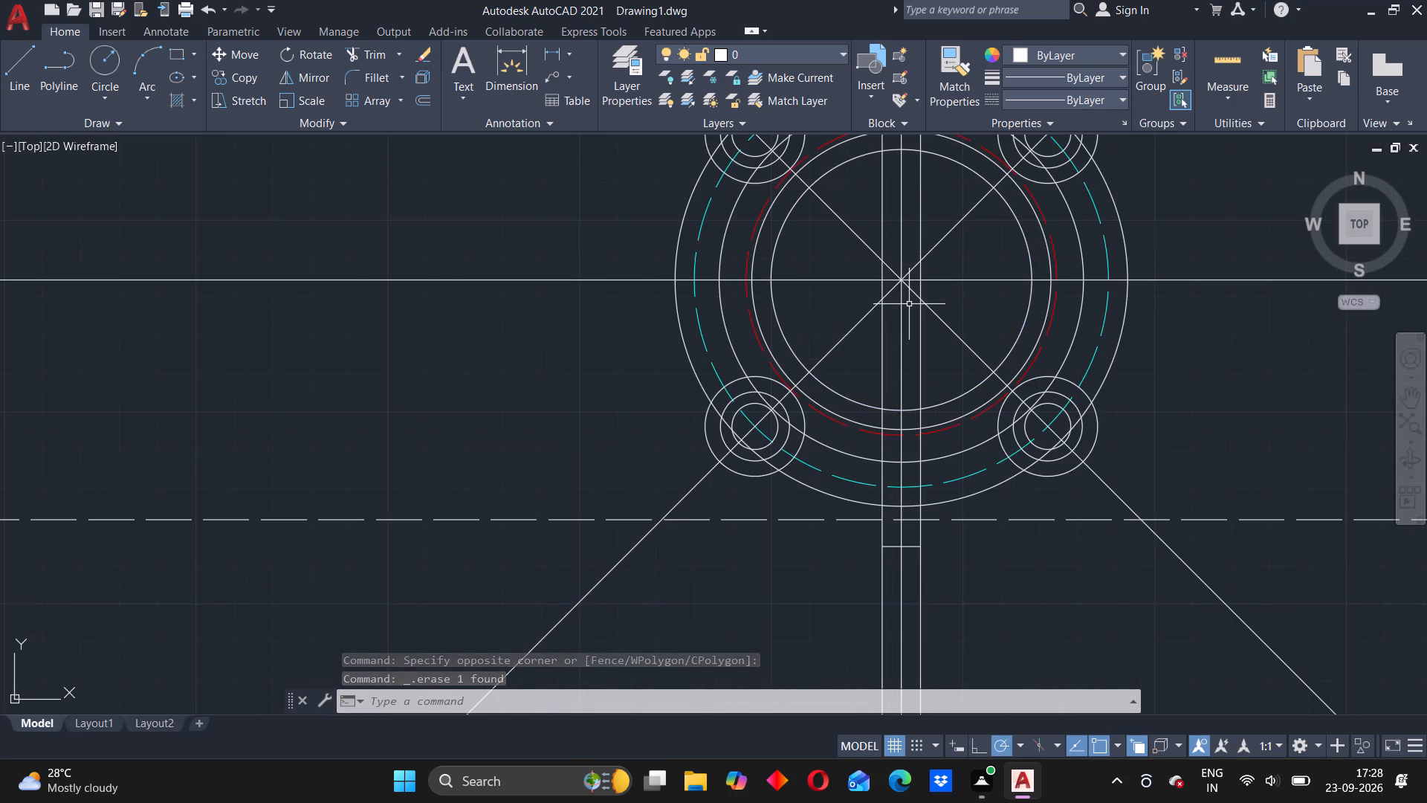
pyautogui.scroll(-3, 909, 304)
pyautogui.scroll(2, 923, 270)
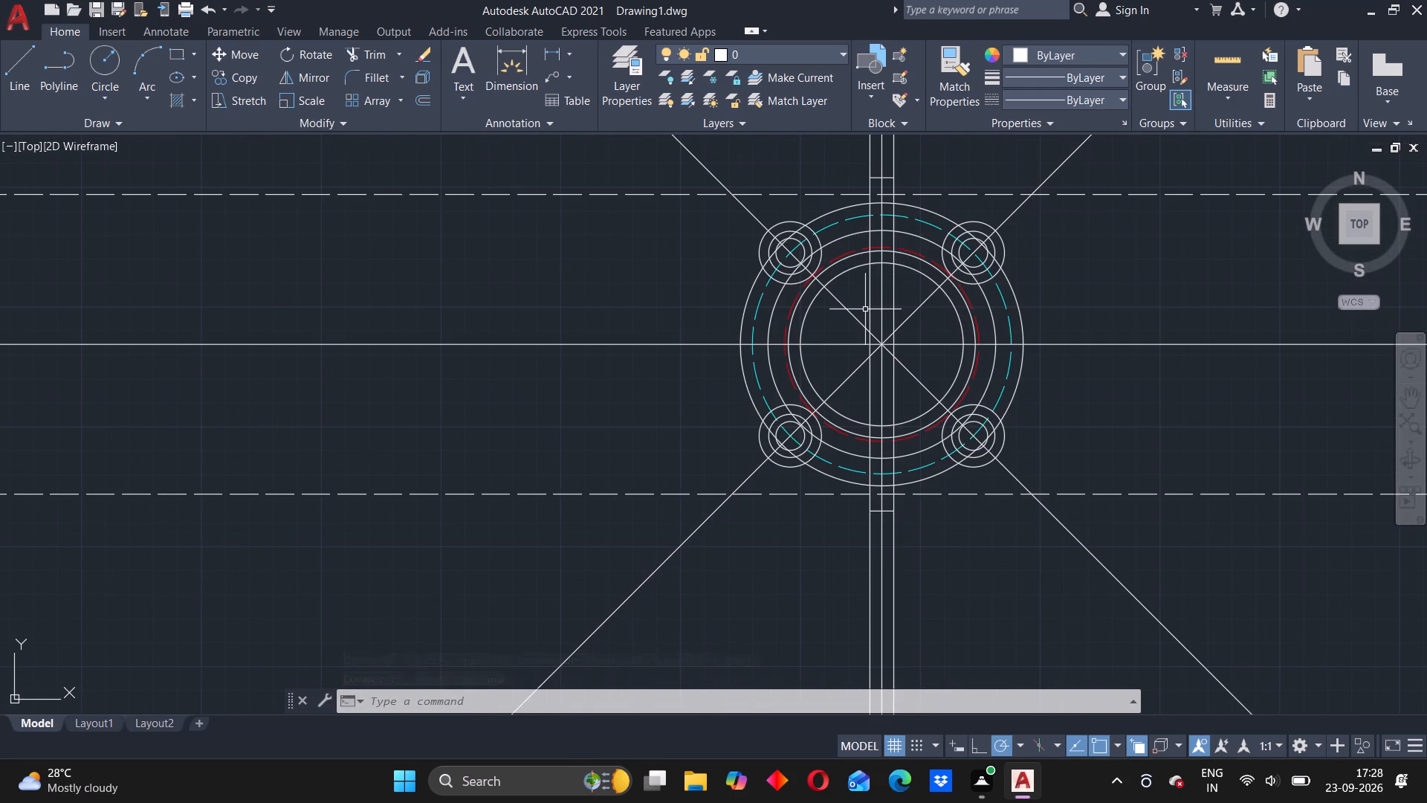
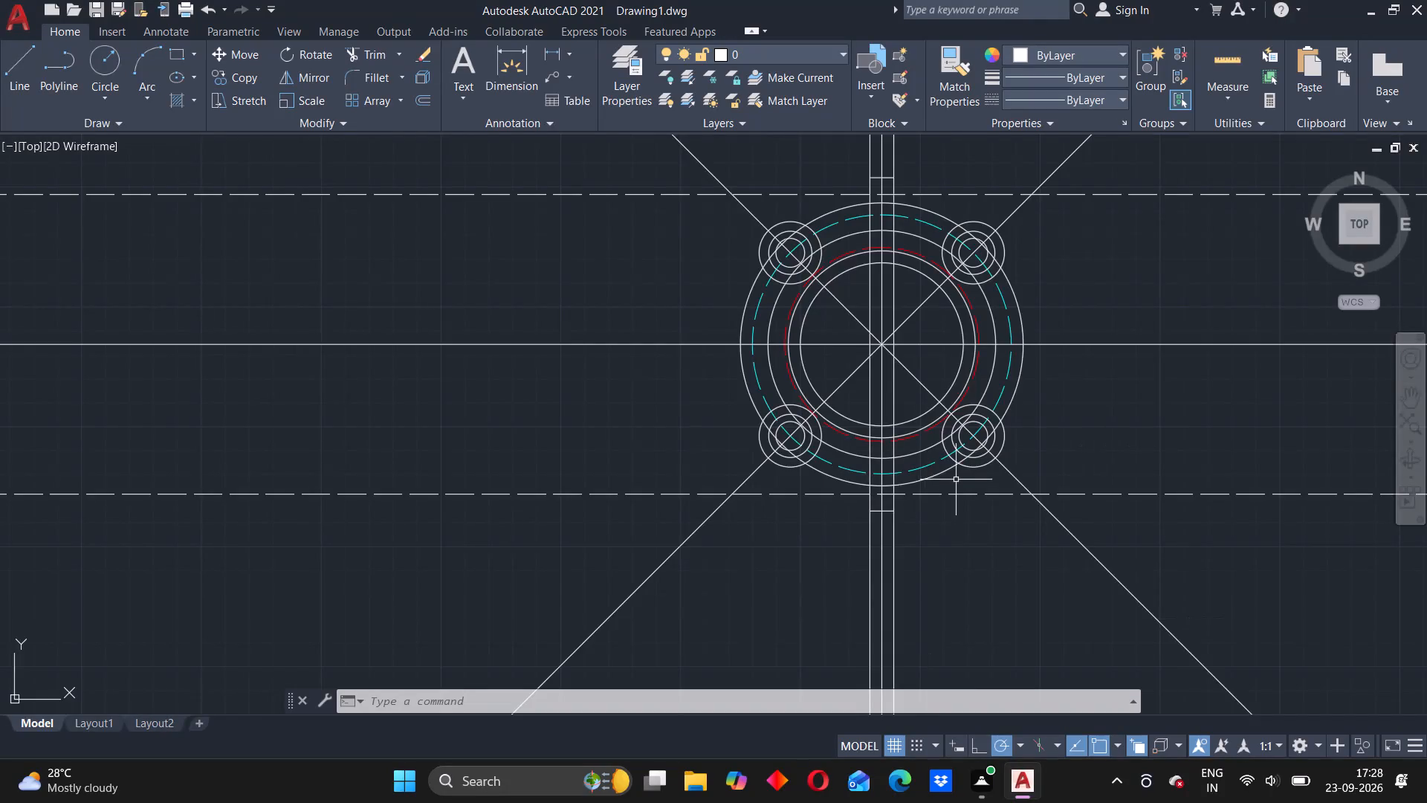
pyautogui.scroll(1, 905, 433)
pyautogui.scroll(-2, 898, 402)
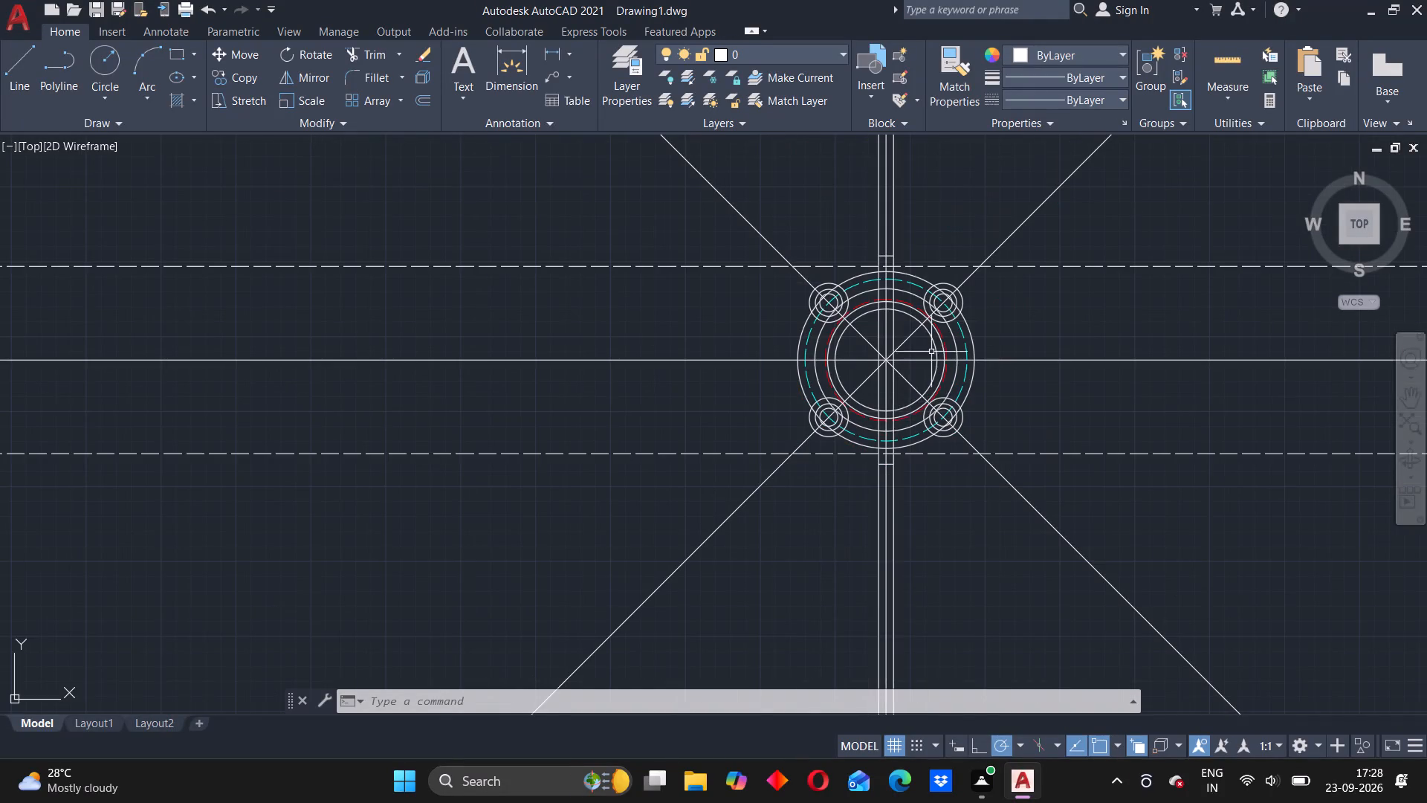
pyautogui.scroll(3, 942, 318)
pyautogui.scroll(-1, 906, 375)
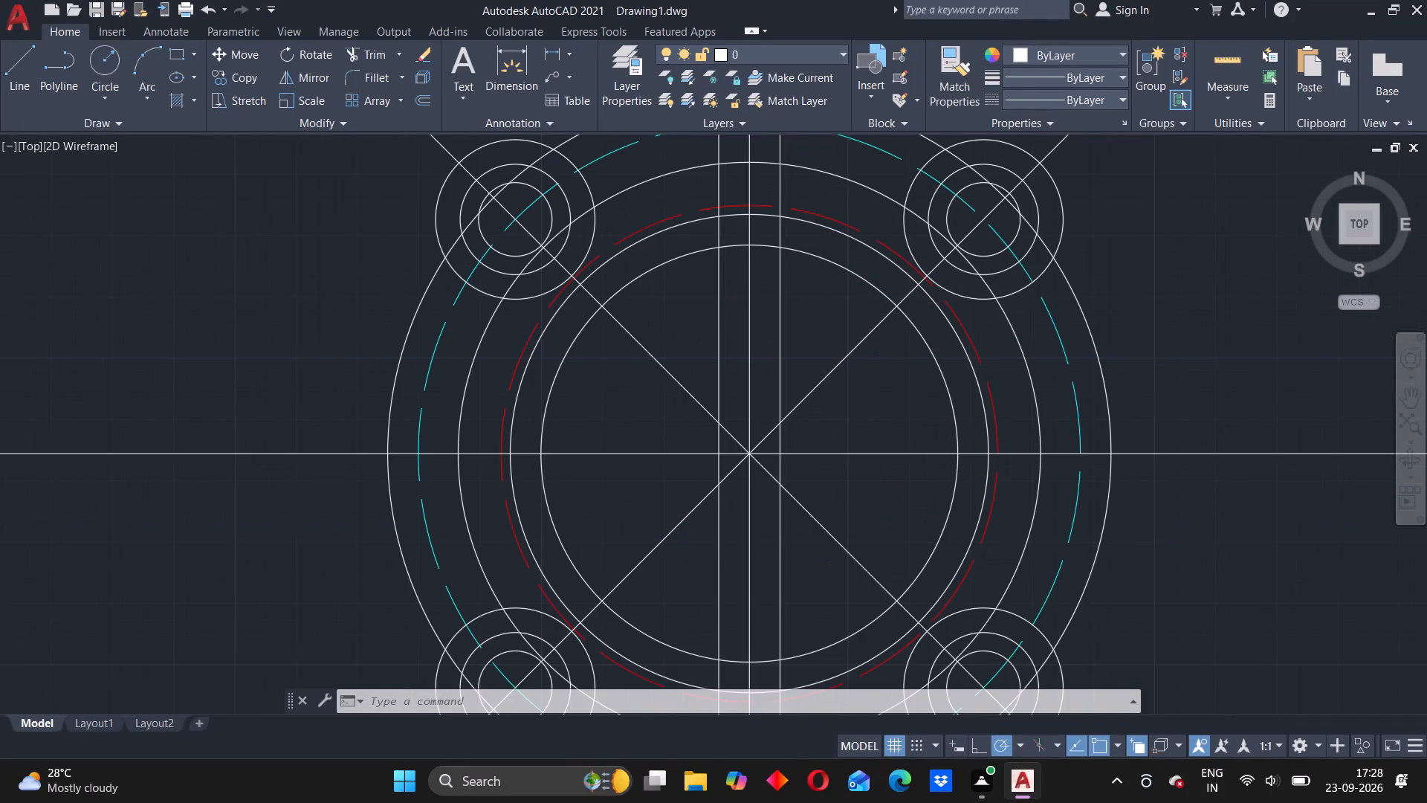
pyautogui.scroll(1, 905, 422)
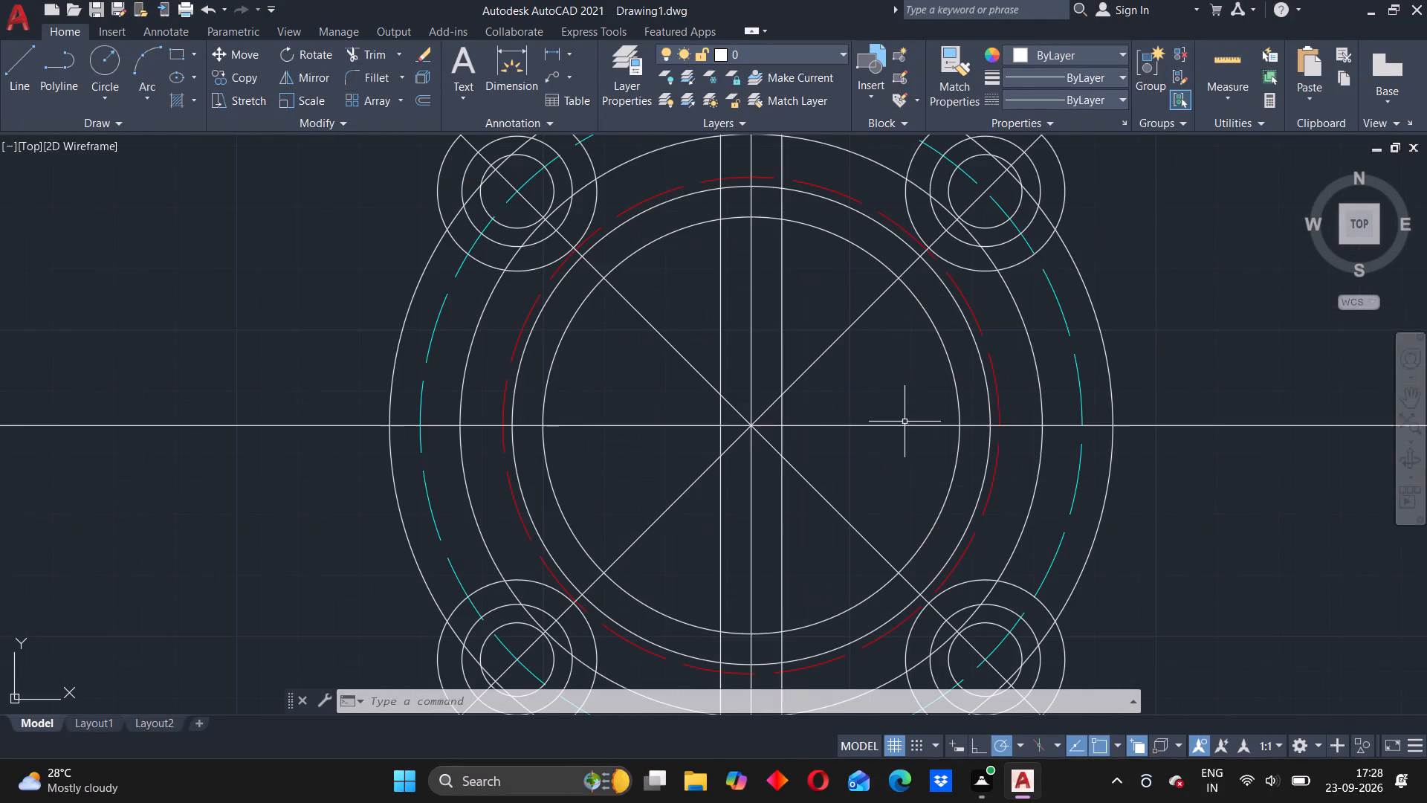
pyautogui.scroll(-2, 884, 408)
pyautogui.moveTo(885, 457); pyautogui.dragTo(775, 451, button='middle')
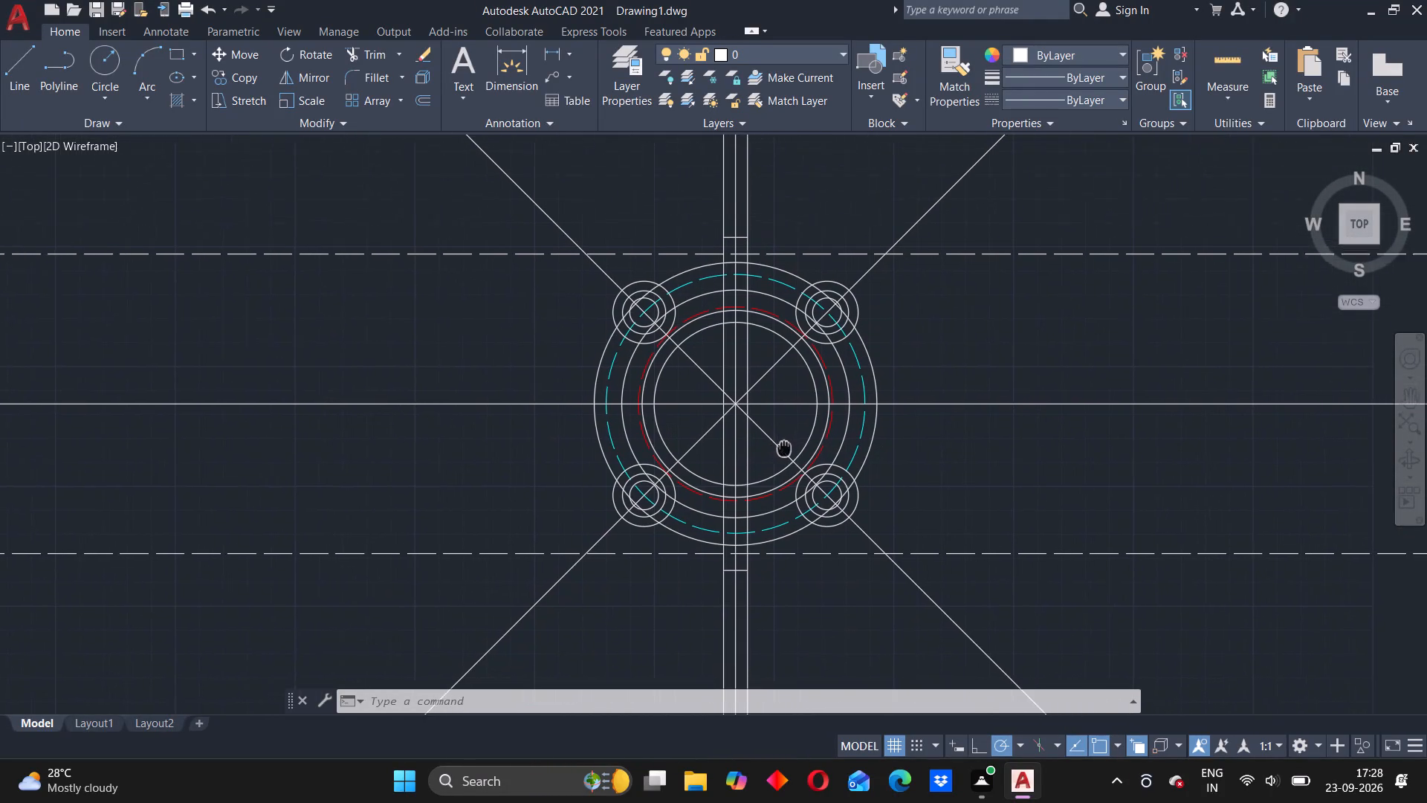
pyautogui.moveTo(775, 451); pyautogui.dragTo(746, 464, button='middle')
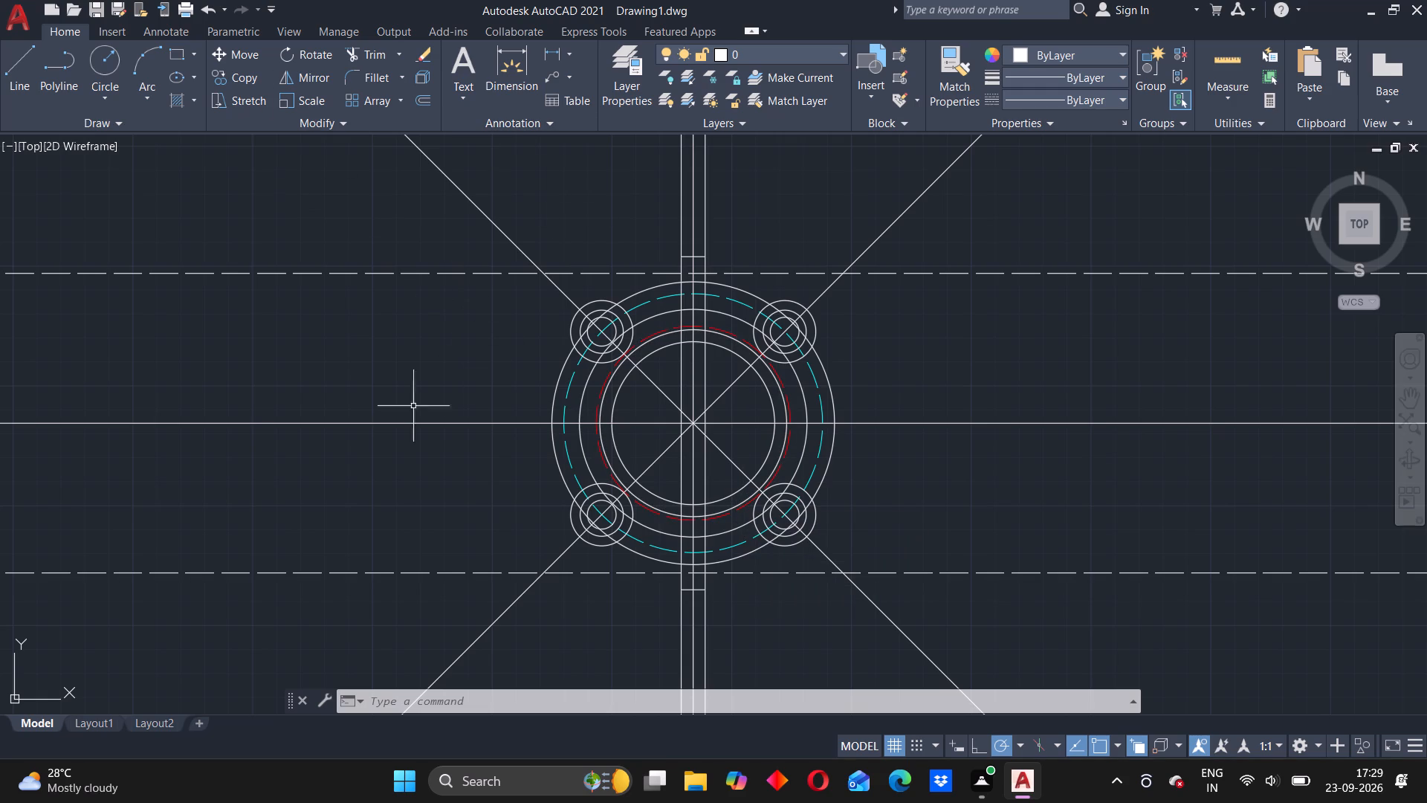
# Draw a circle of radius 161/2 centred on the flange centre where the centrelines and diagonals cross.
pyautogui.press('c')
pyautogui.press('Return')
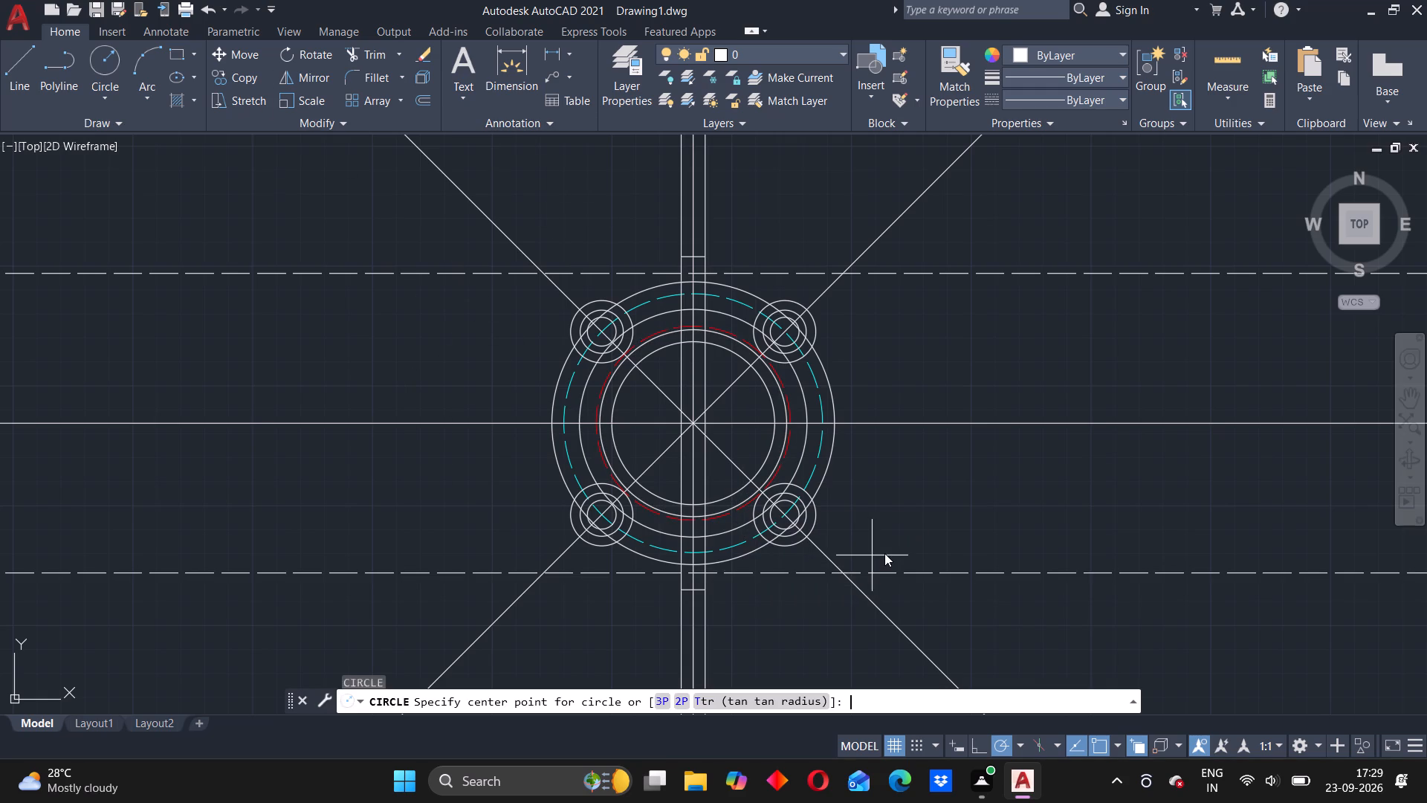
pyautogui.click(696, 426)
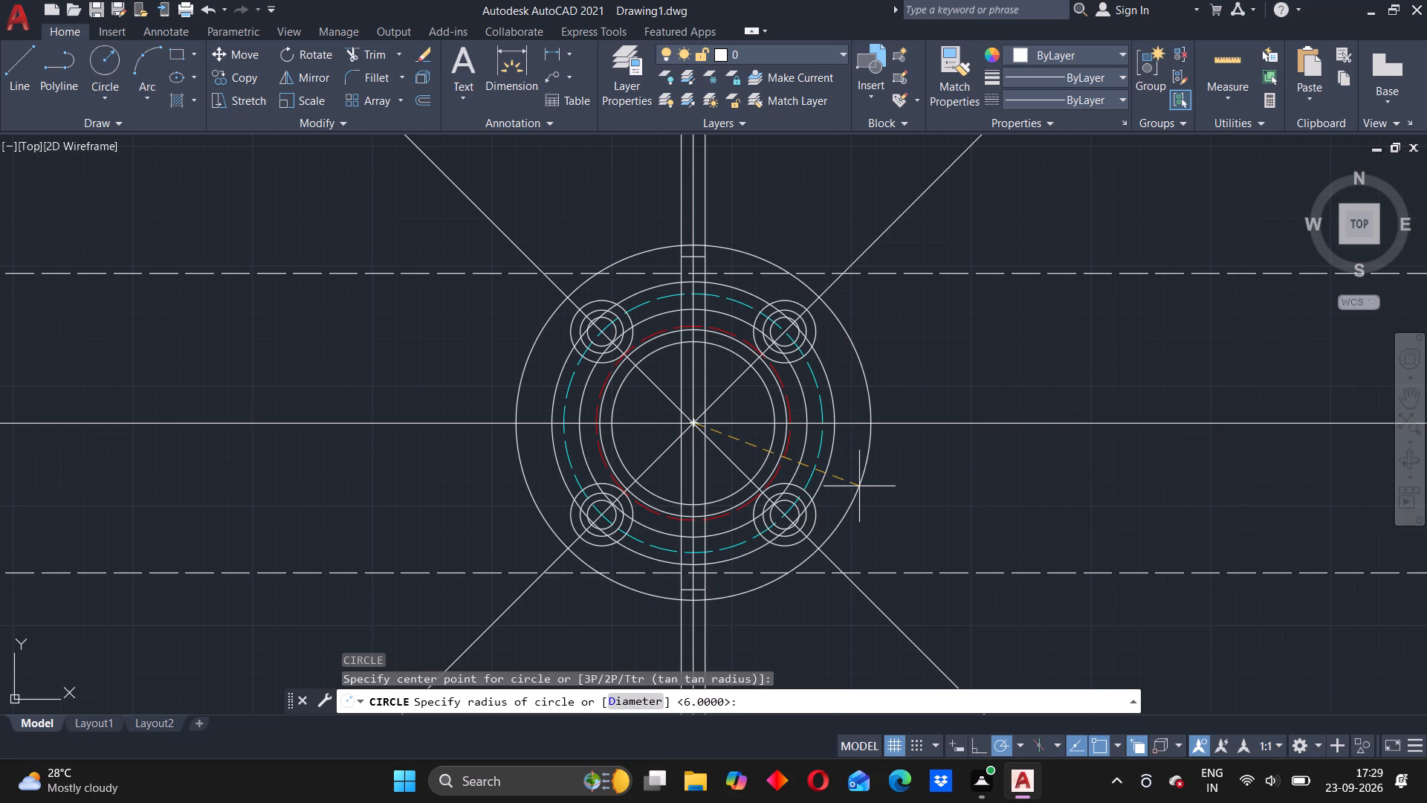
pyautogui.press('1')
pyautogui.press('6')
pyautogui.write('1/')
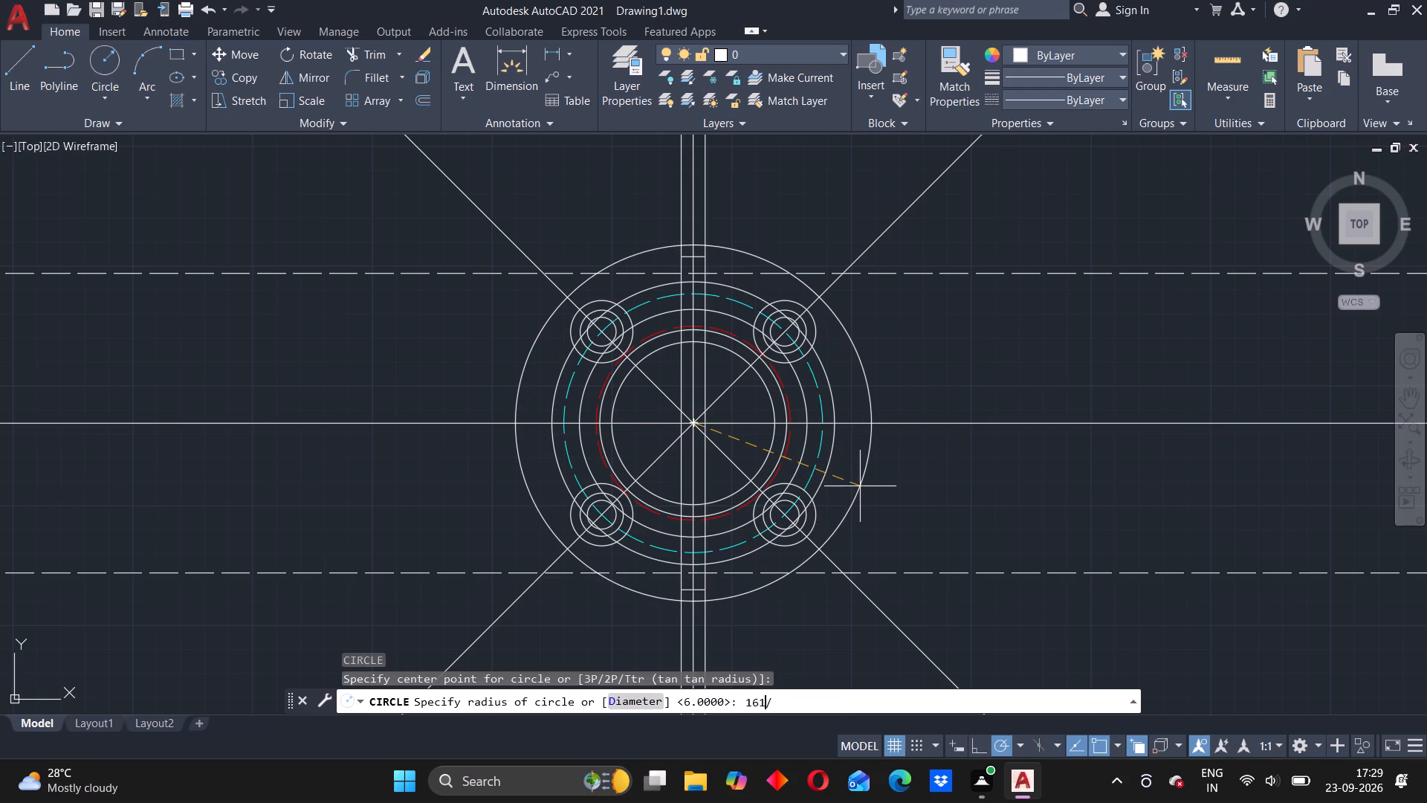
pyautogui.press('2')
pyautogui.press('Return')
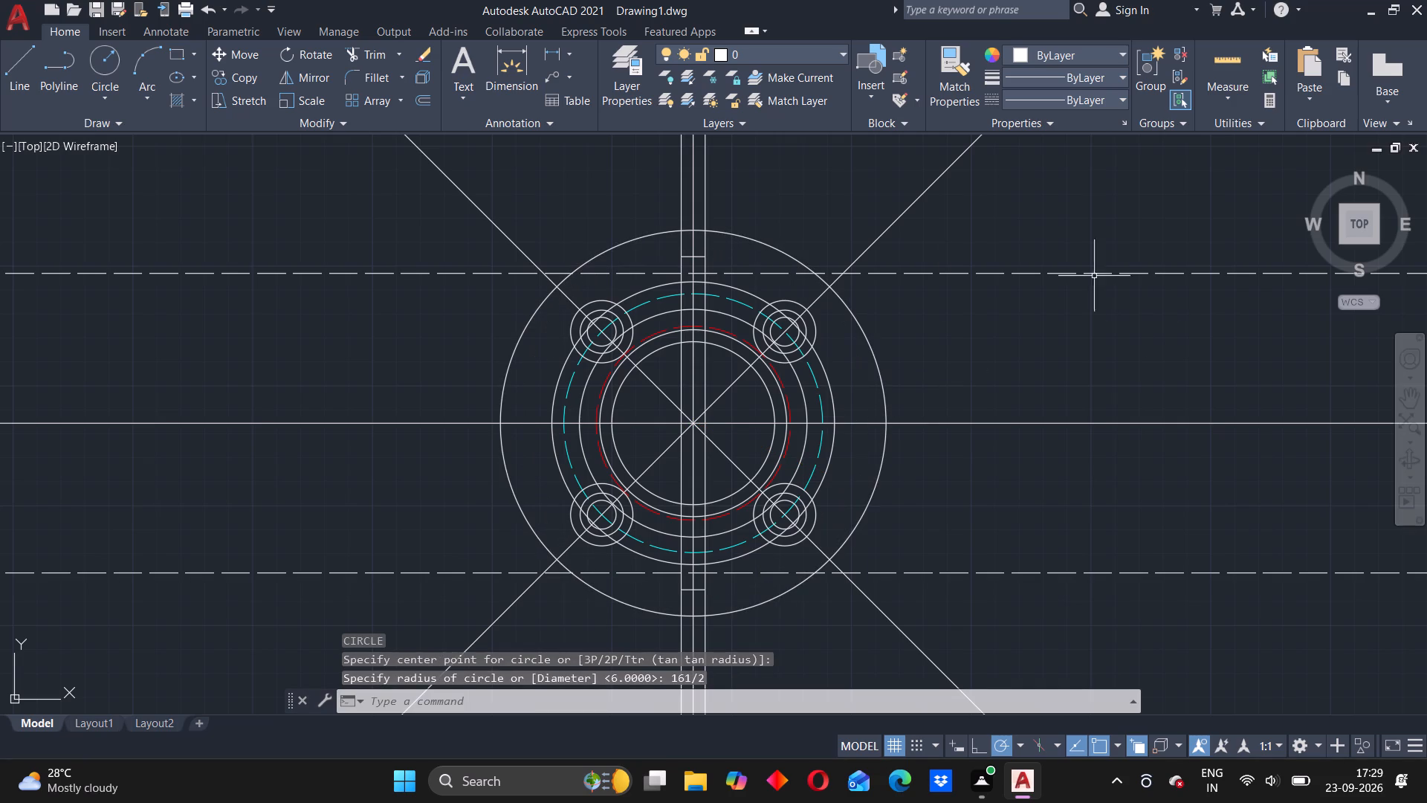
# Give the new outermost circle the ACAD_ISO02W100 dashed linetype and the blue colour 39,118,187, and clear the selection.
pyautogui.click(644, 240)
pyautogui.click(648, 251)
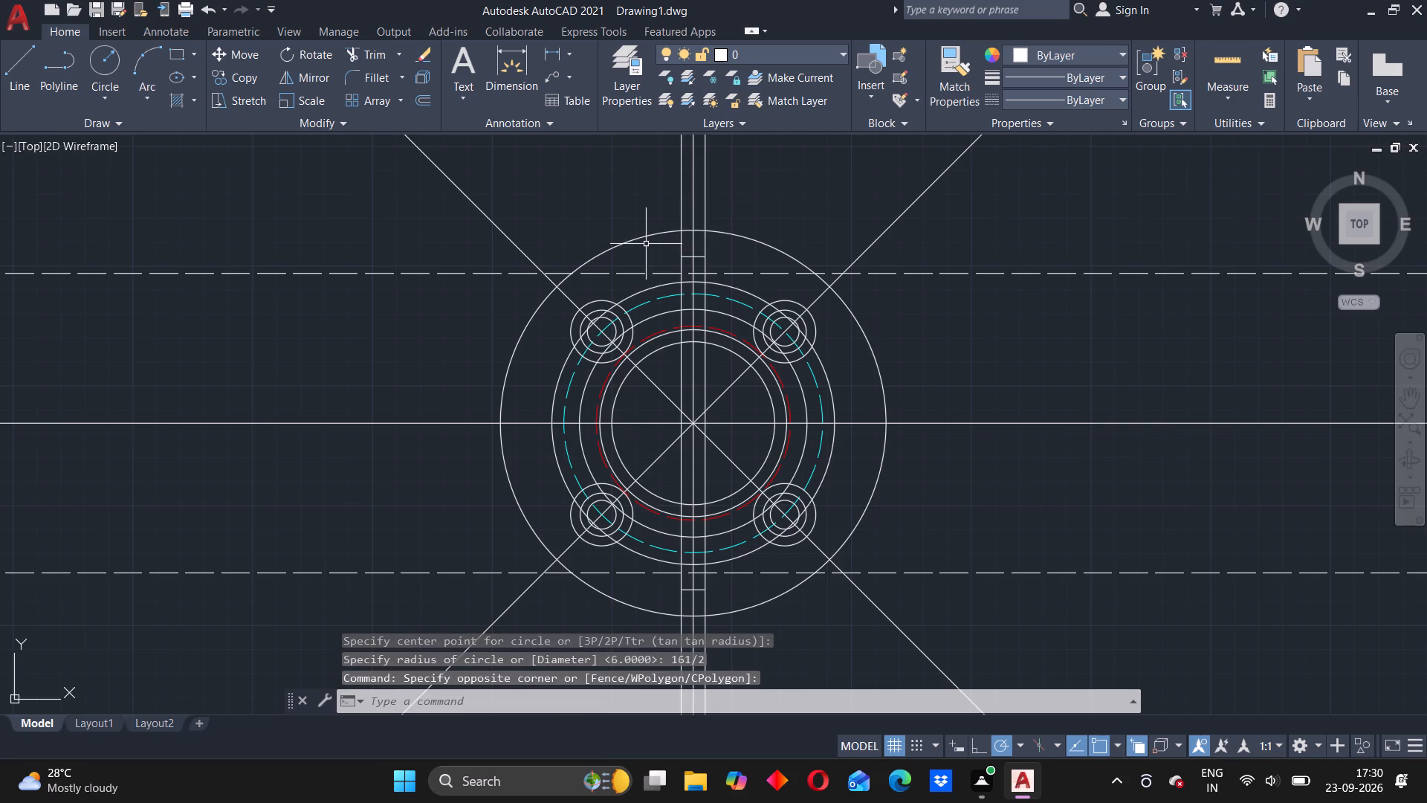
pyautogui.click(643, 236)
pyautogui.click(1098, 97)
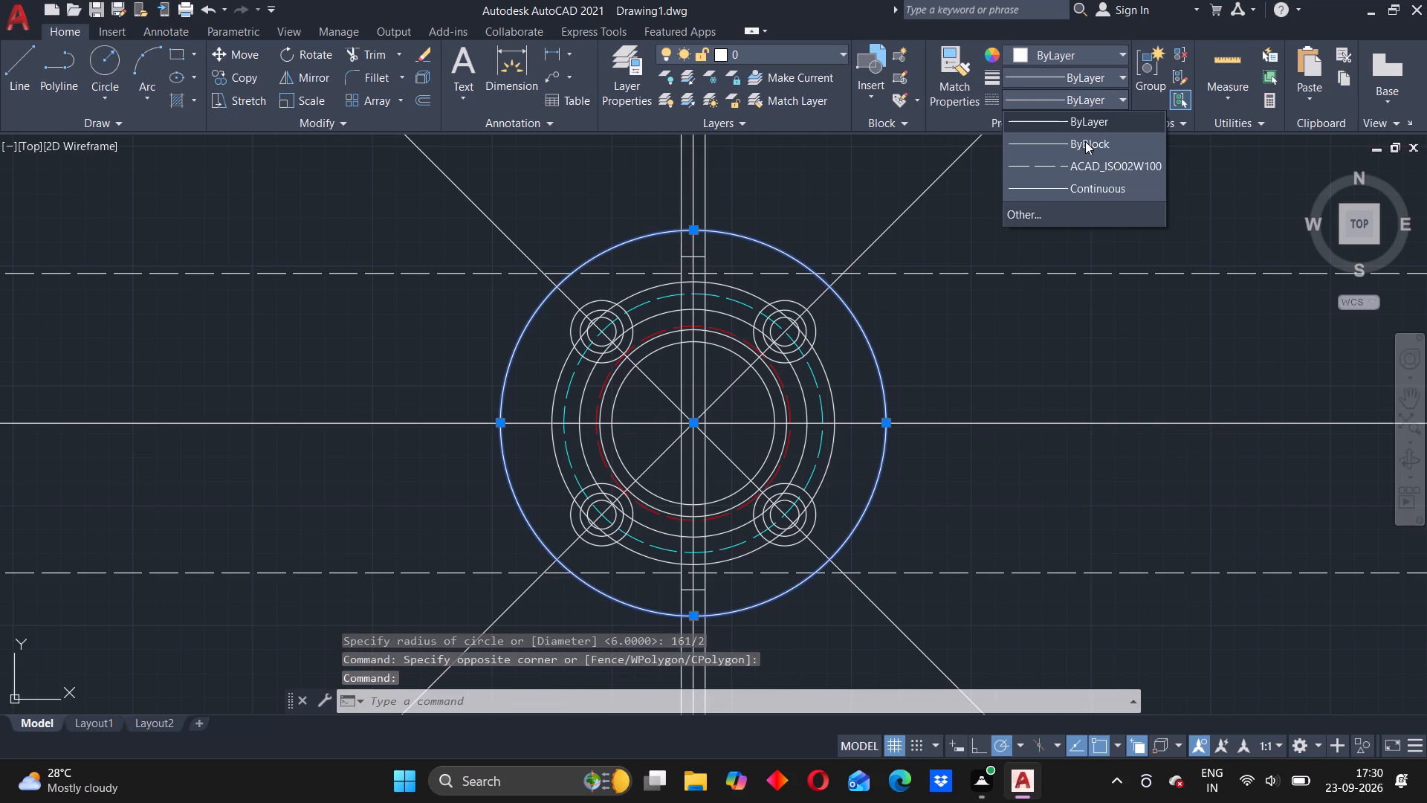
pyautogui.click(1081, 161)
pyautogui.click(1107, 55)
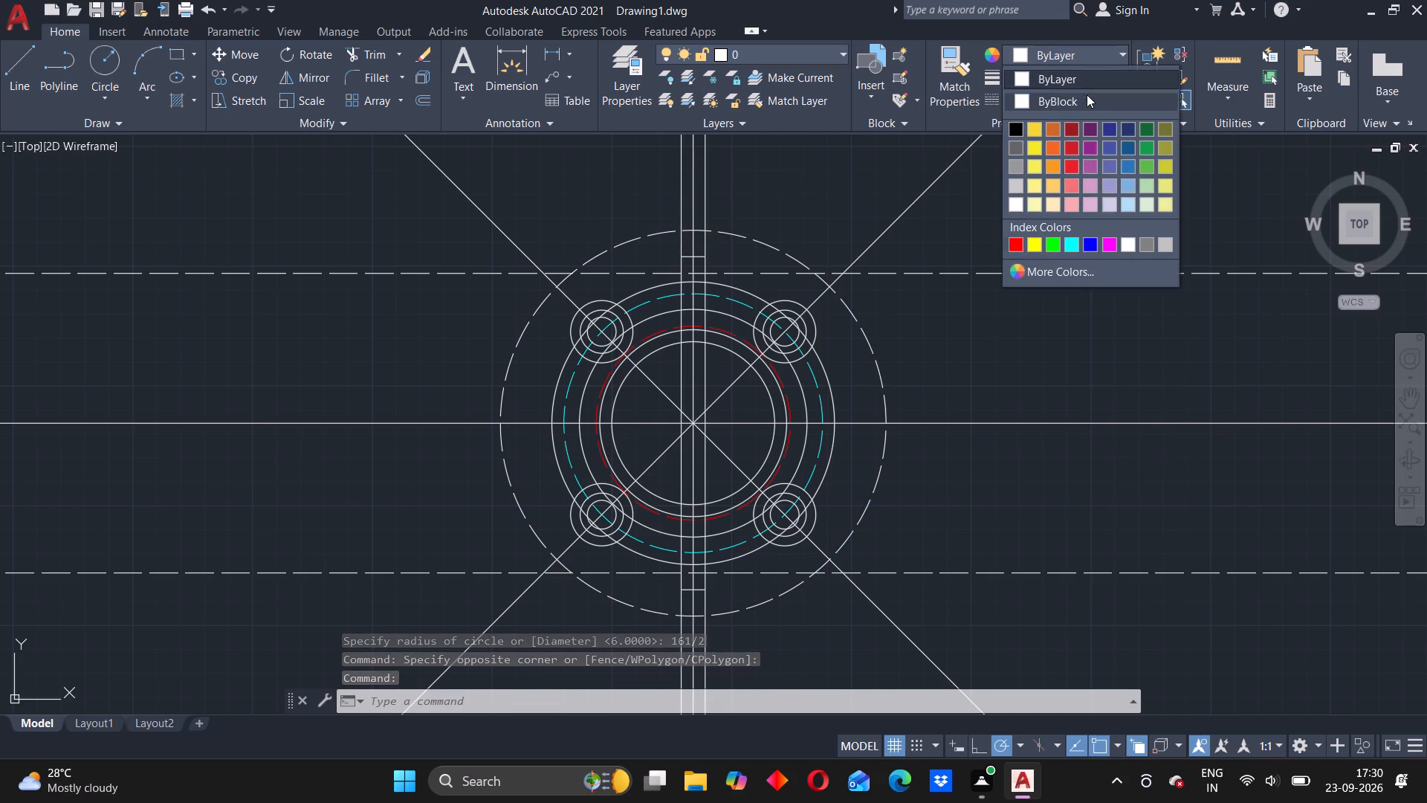
pyautogui.click(1125, 165)
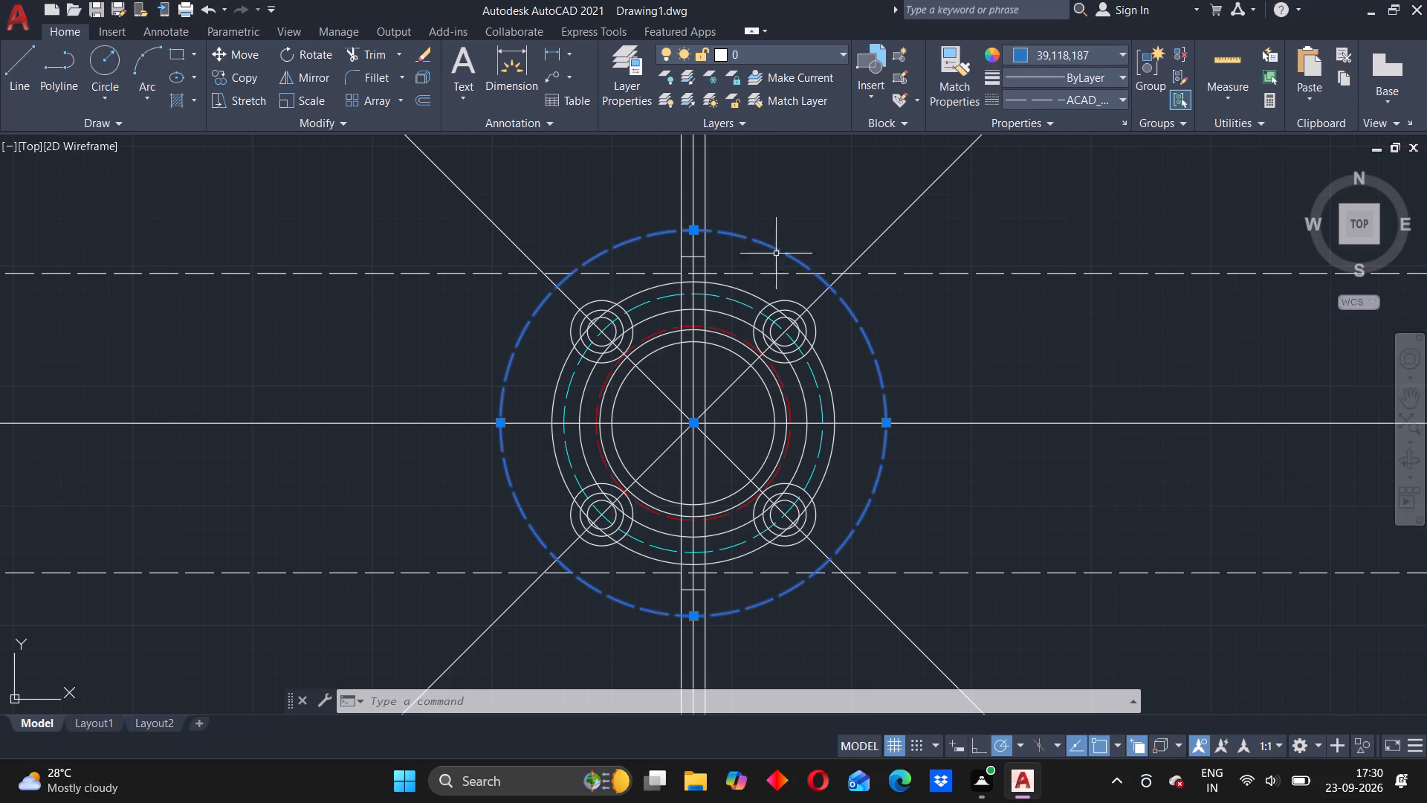
pyautogui.press('Escape')
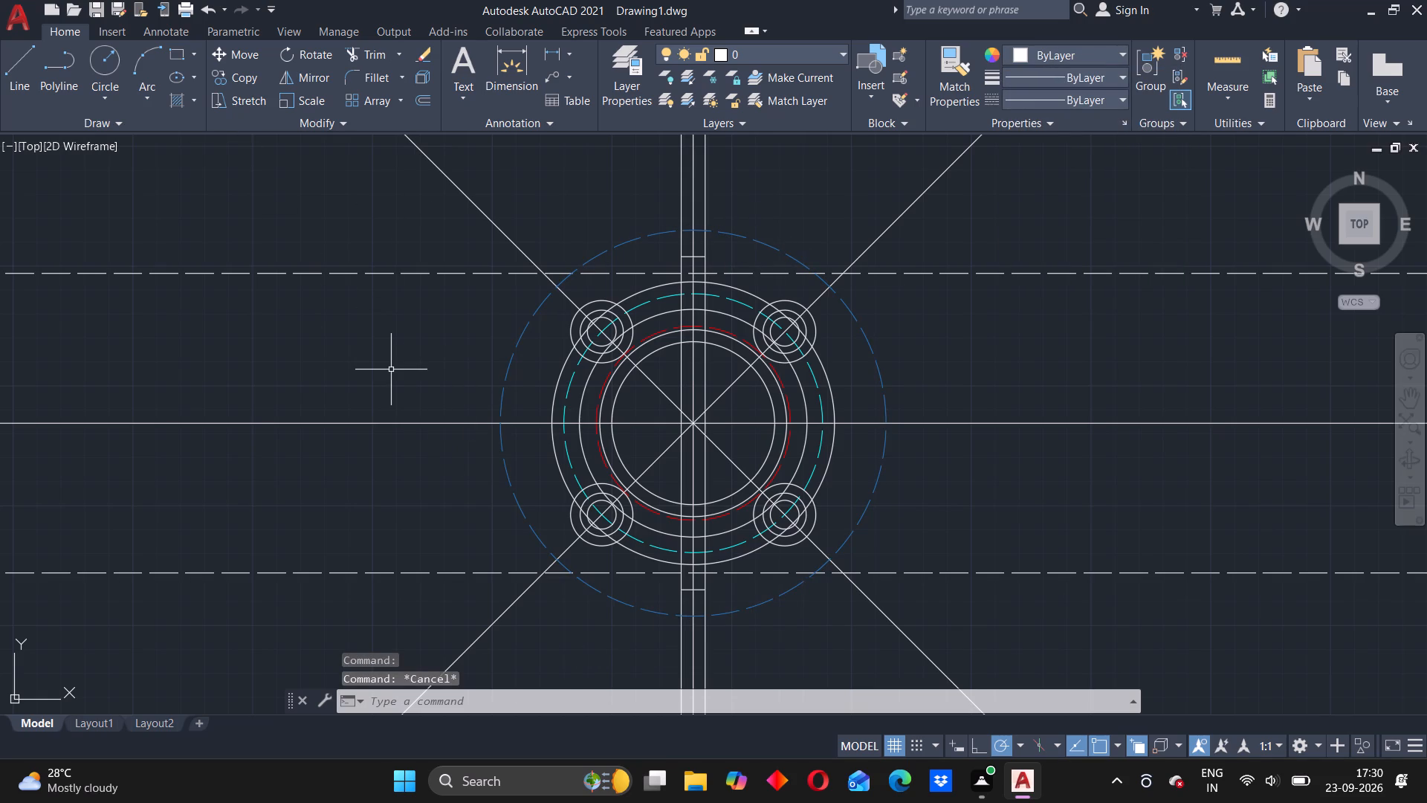
# Draw two concentric circles of radius 8 and 14.5 where the blue dashed circle meets the horizontal centreline on the flange's left side.
pyautogui.press('Return')
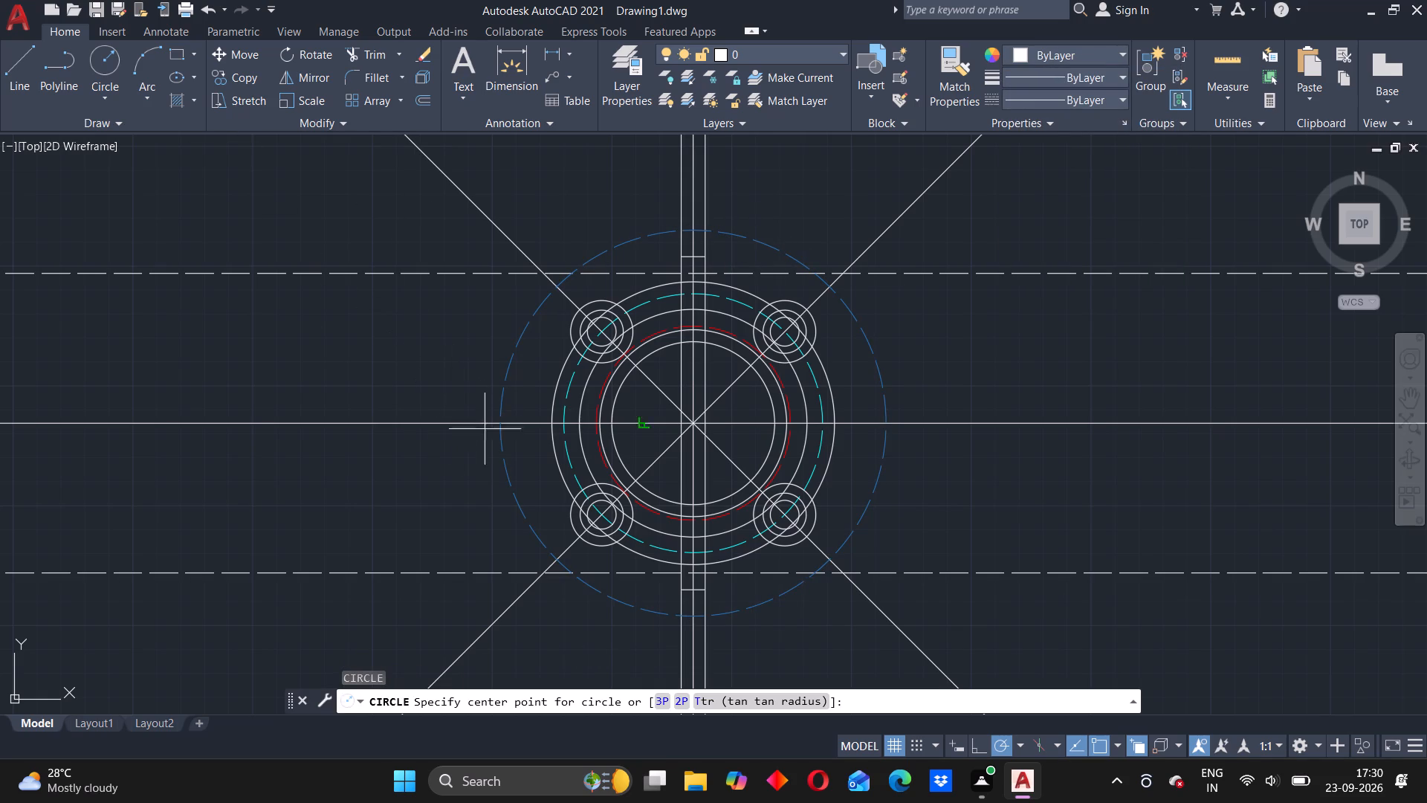
pyautogui.click(498, 425)
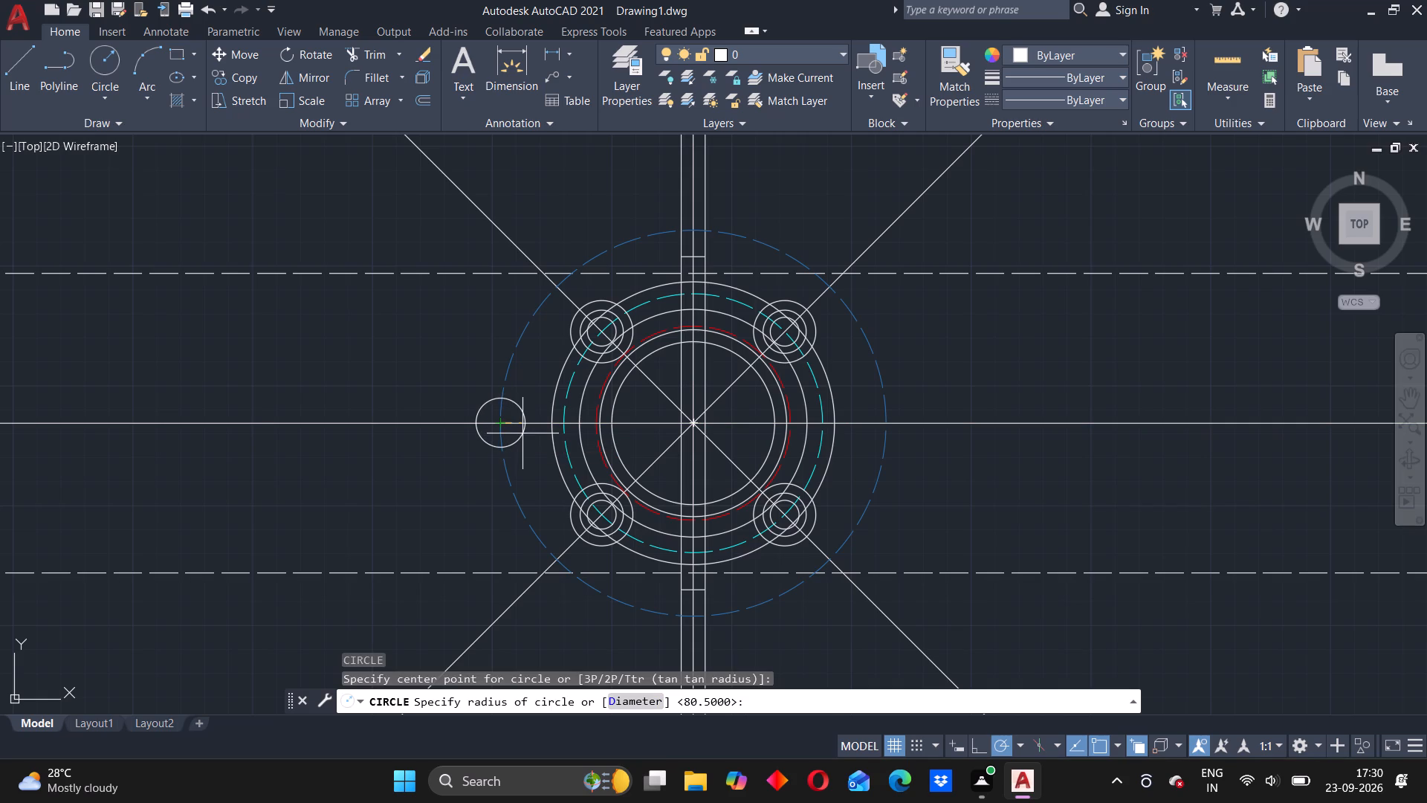
pyautogui.press('8')
pyautogui.press('Return')
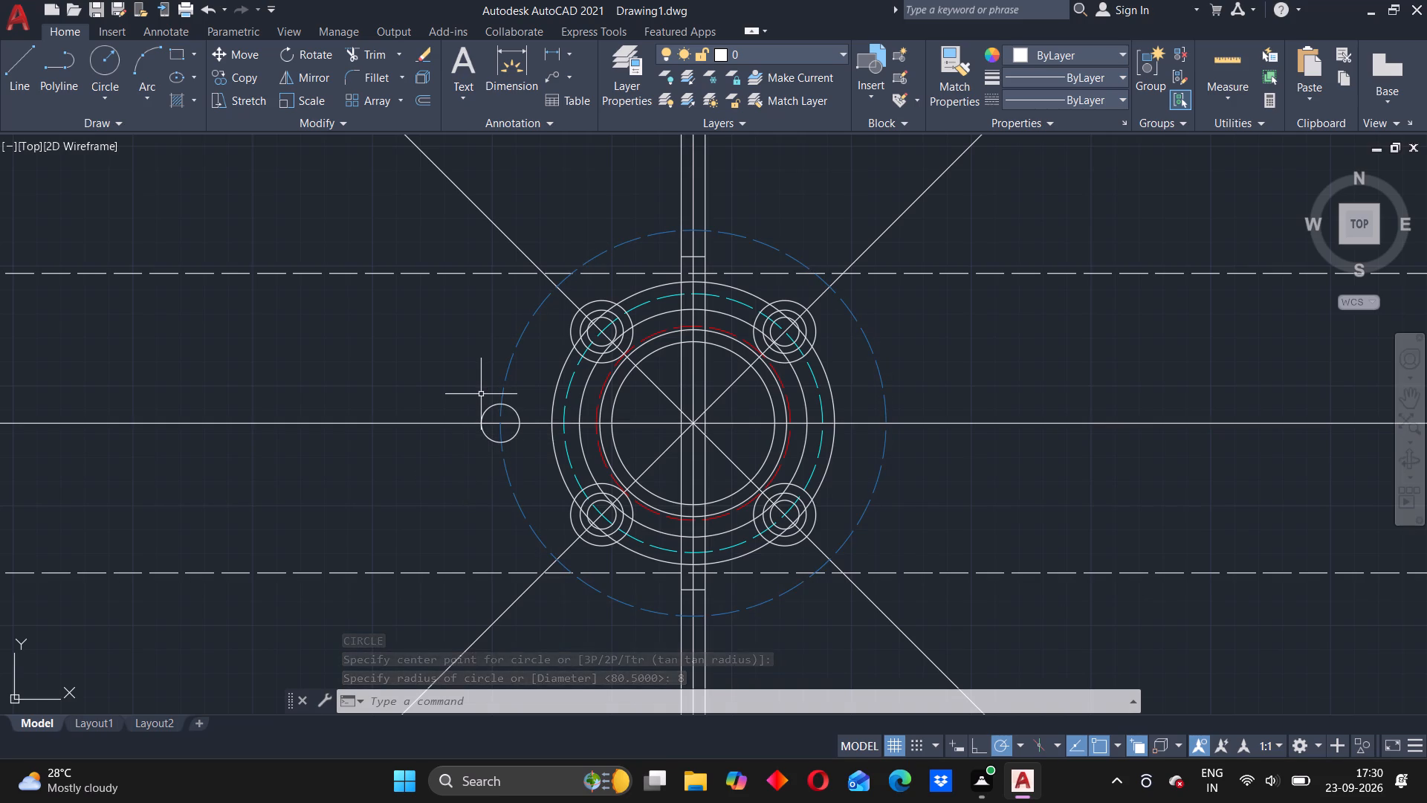
pyautogui.press('Return')
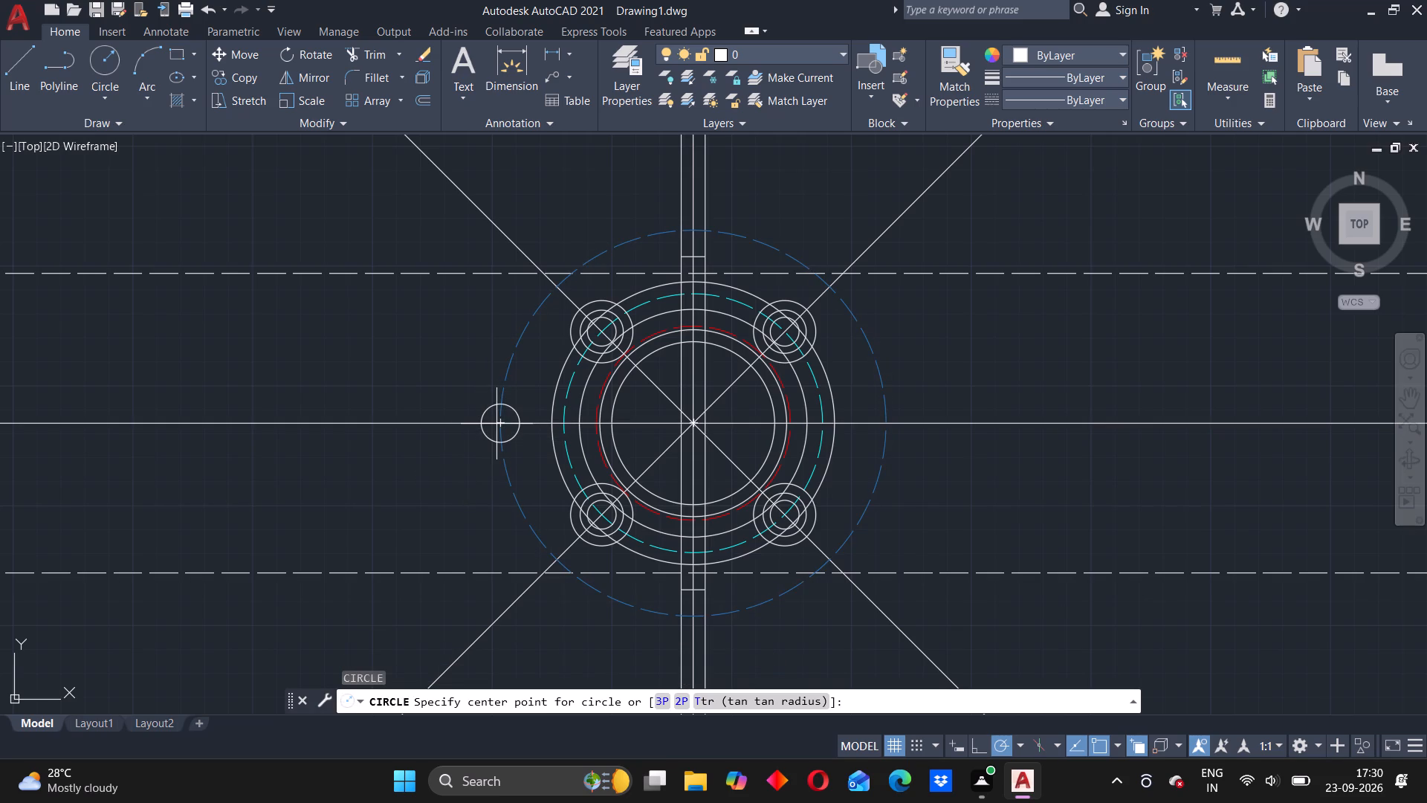
pyautogui.click(499, 425)
pyautogui.write('14.5')
pyautogui.press('Return')
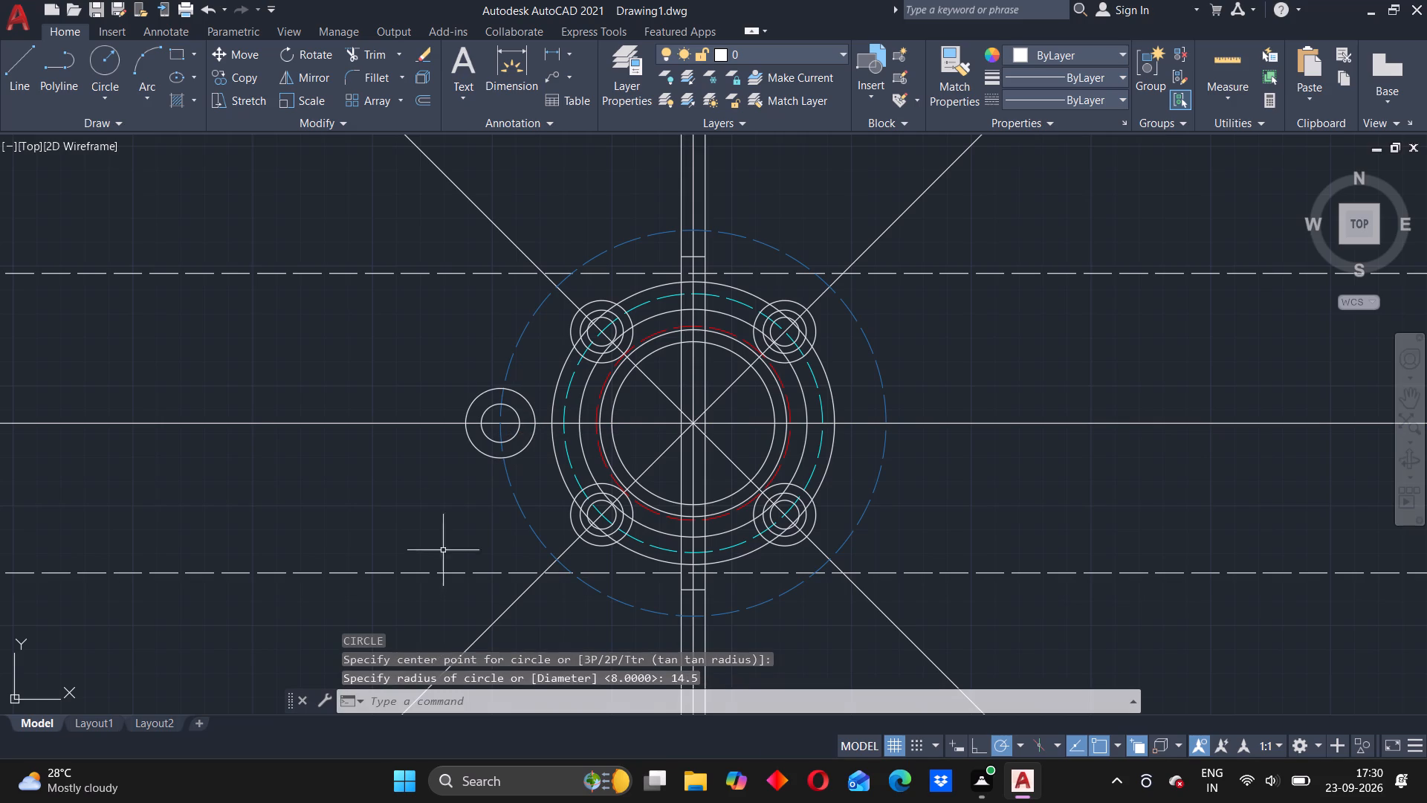
# Mirror the radius 8 and 14.5 circles about the vertical centreline through the flange centre, keeping the source circles.
pyautogui.press('m')
pyautogui.press('i')
pyautogui.press('Return')
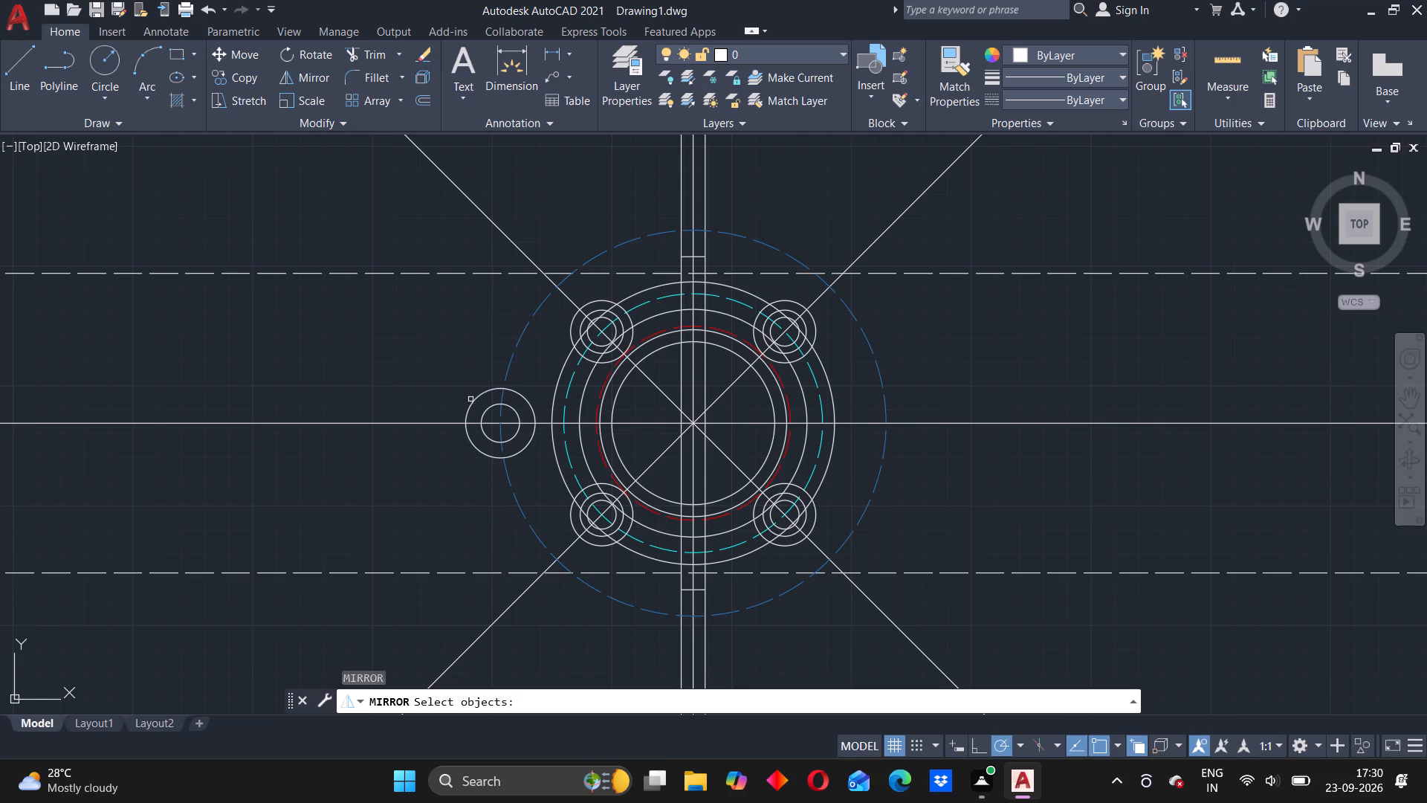
pyautogui.click(485, 412)
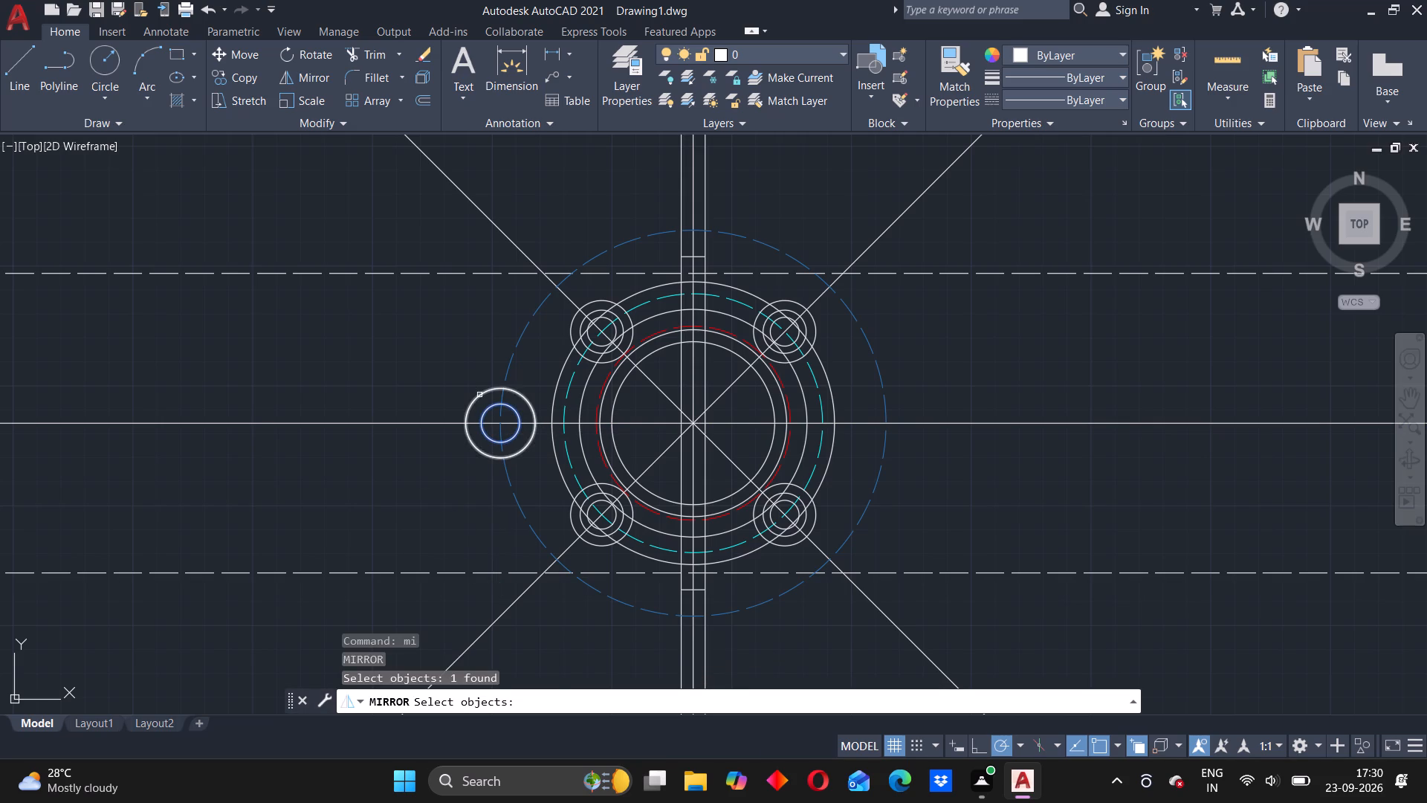
pyautogui.click(479, 395)
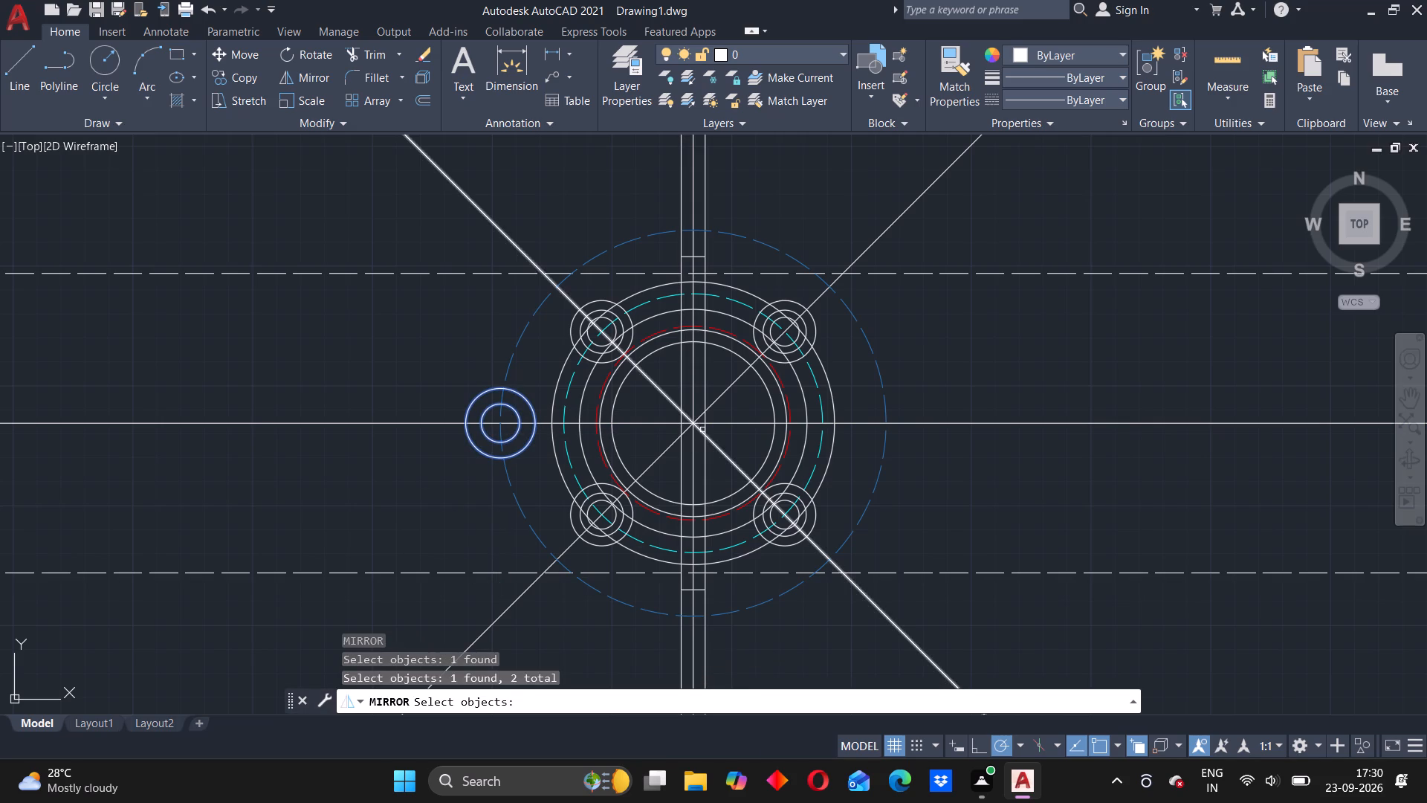
pyautogui.press('space')
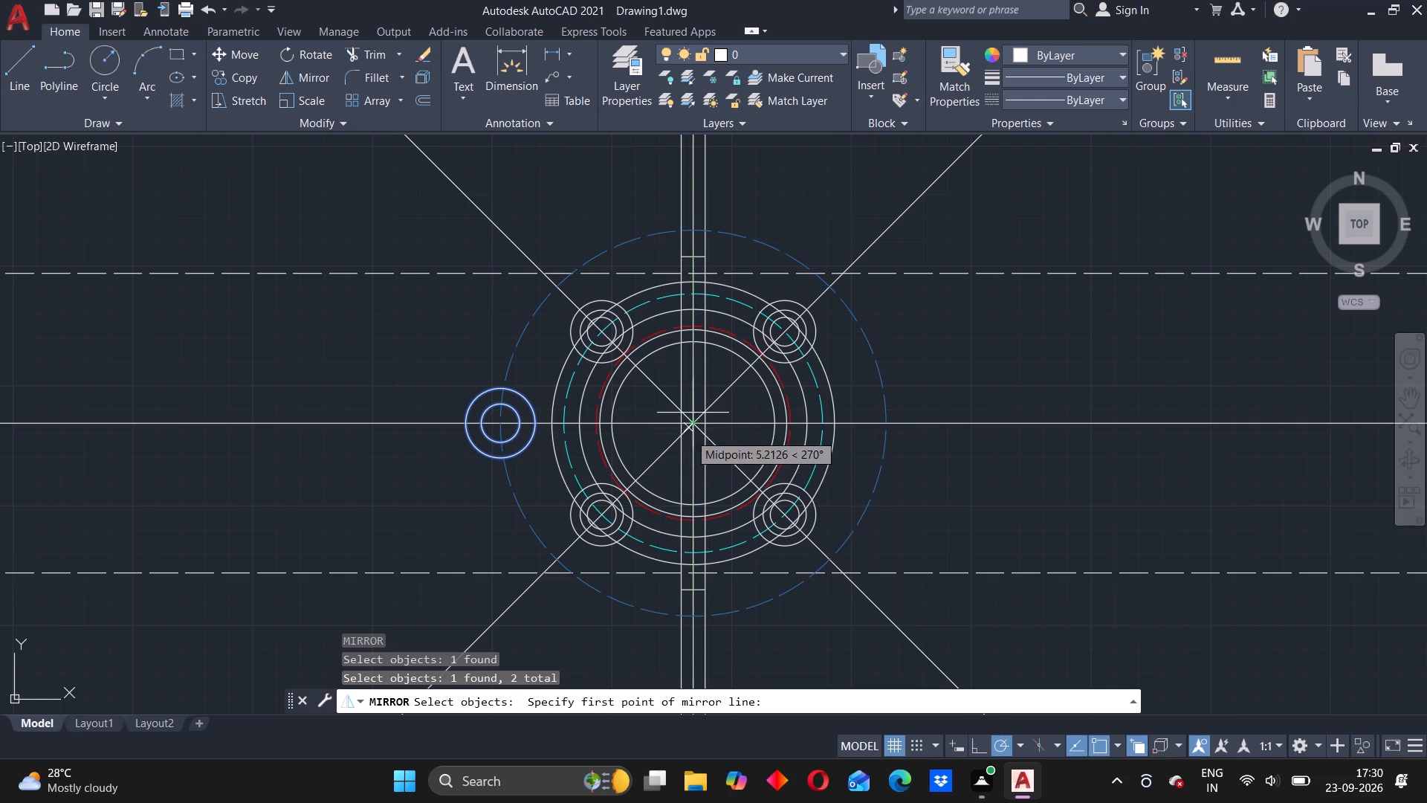
pyautogui.click(694, 425)
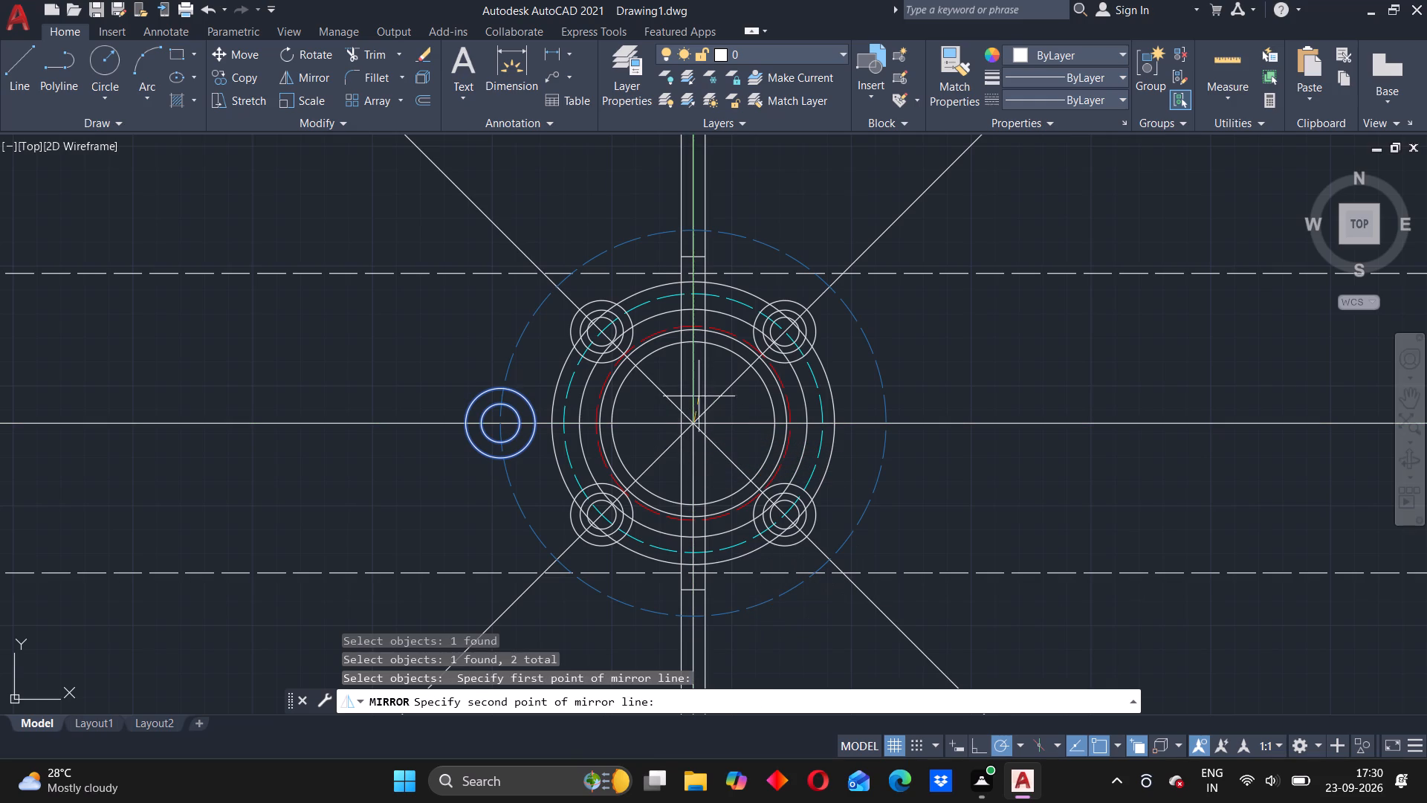
pyautogui.click(693, 377)
pyautogui.rightClick(412, 352)
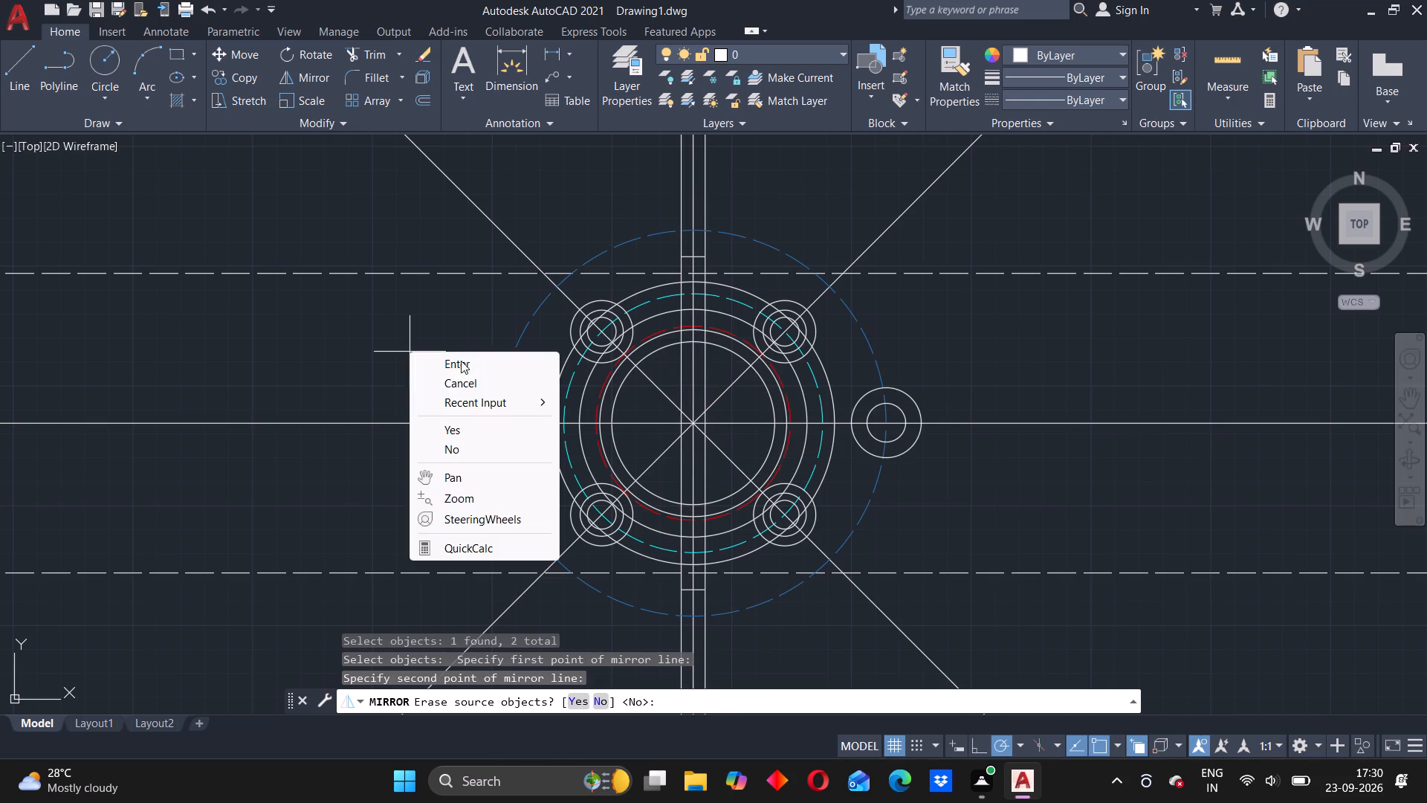
pyautogui.click(449, 453)
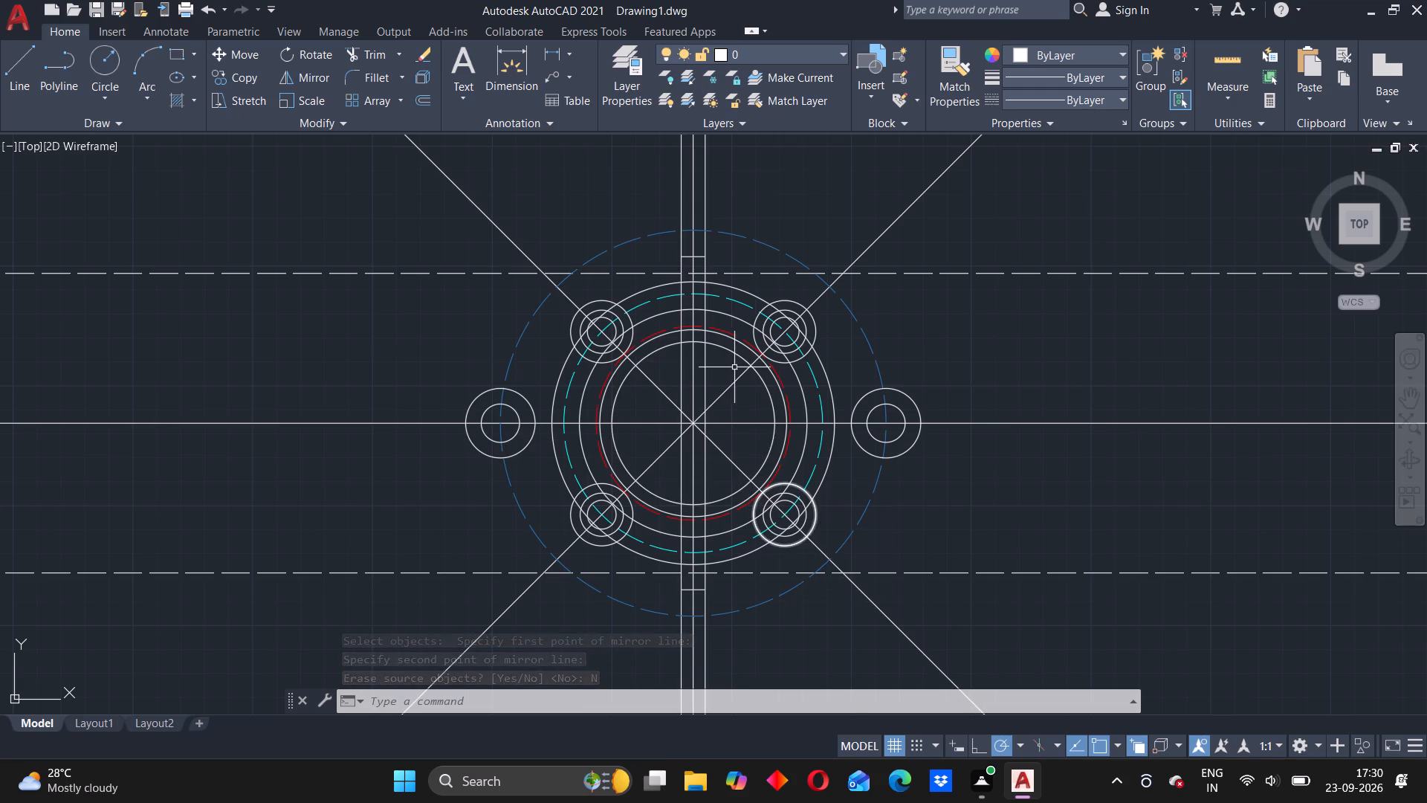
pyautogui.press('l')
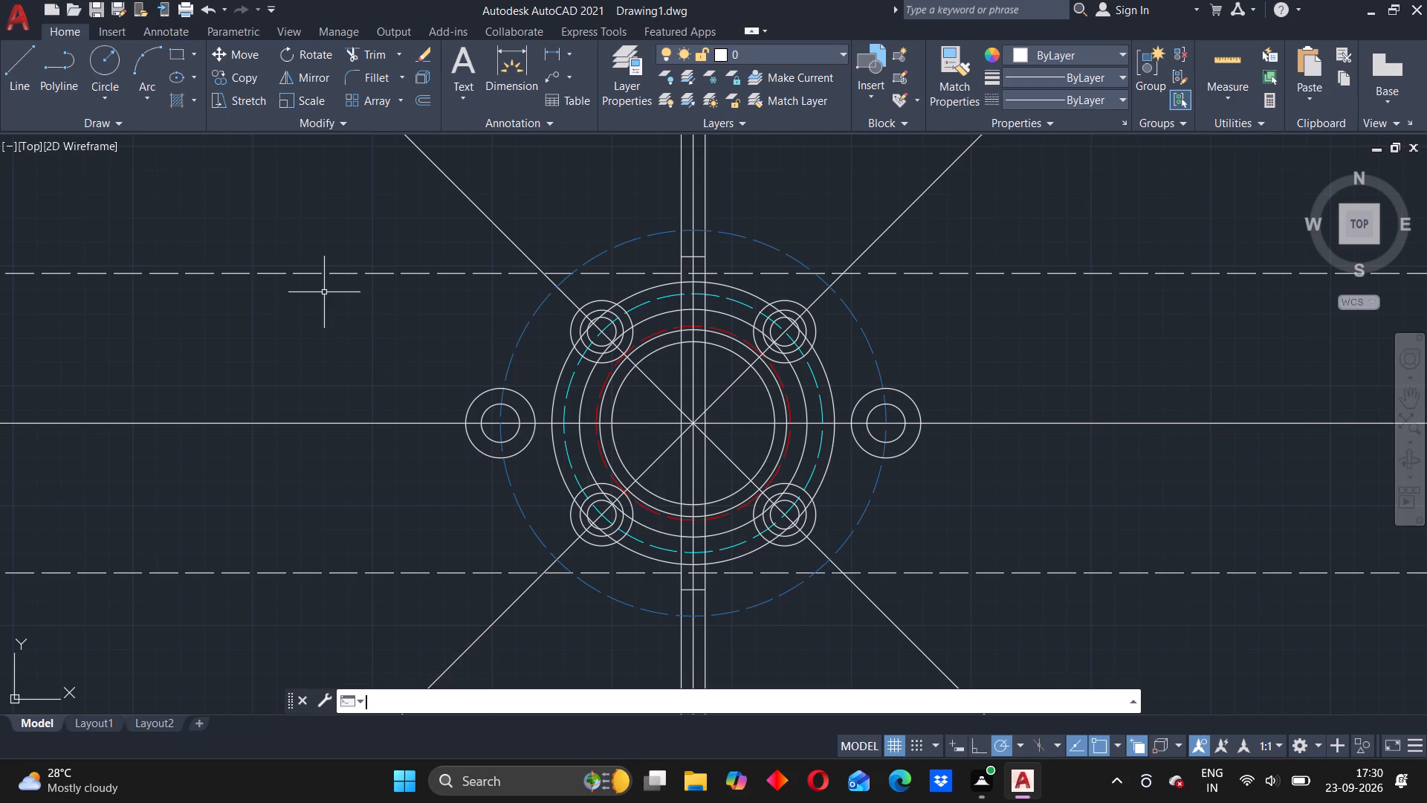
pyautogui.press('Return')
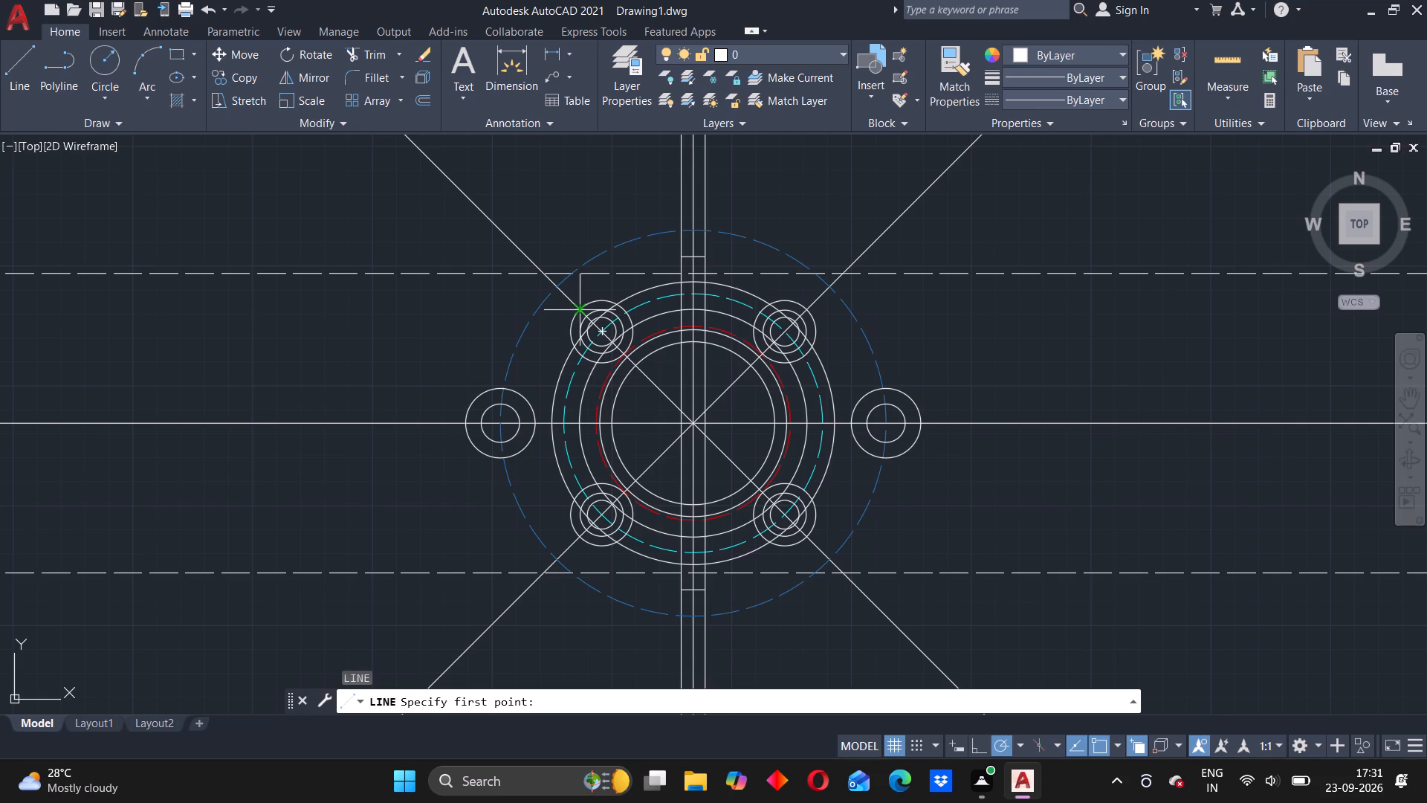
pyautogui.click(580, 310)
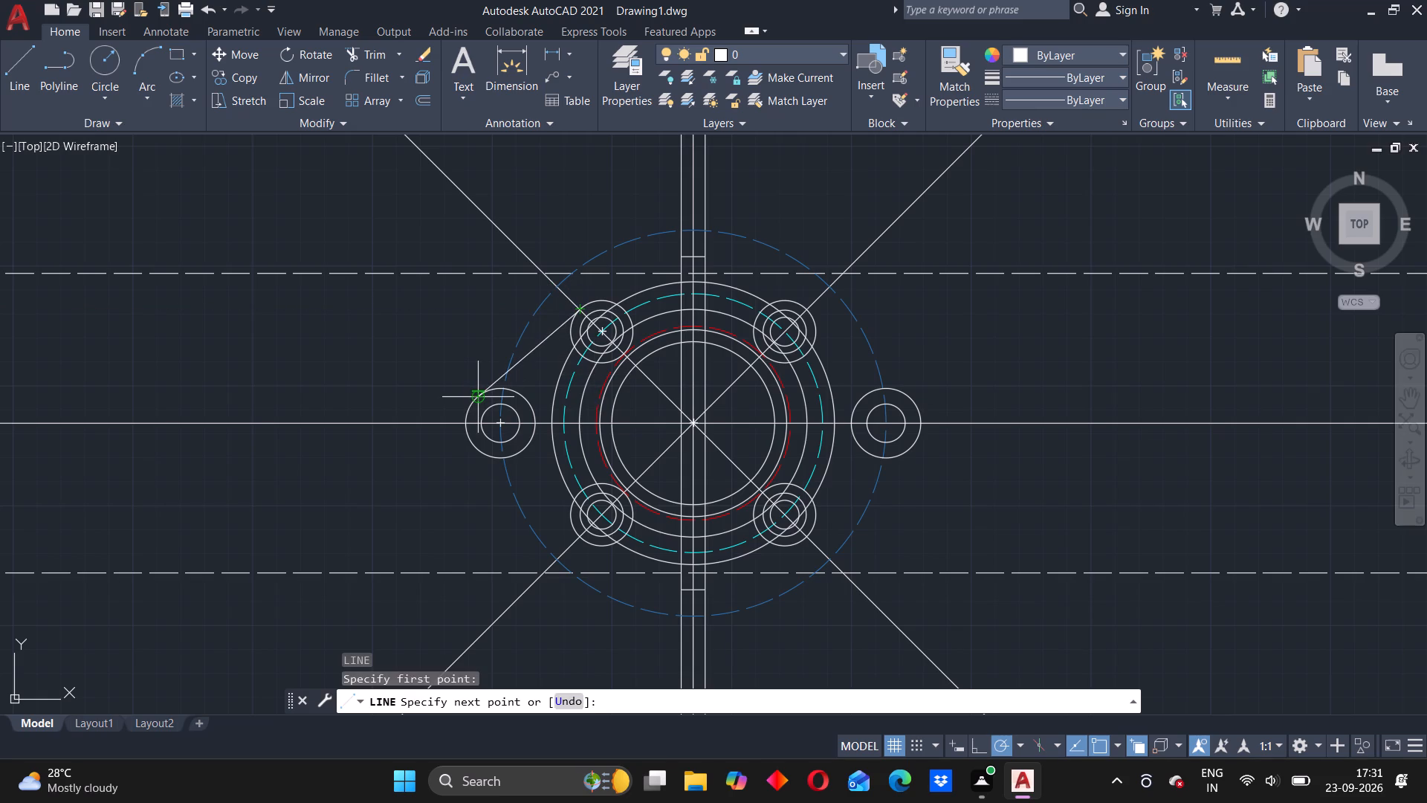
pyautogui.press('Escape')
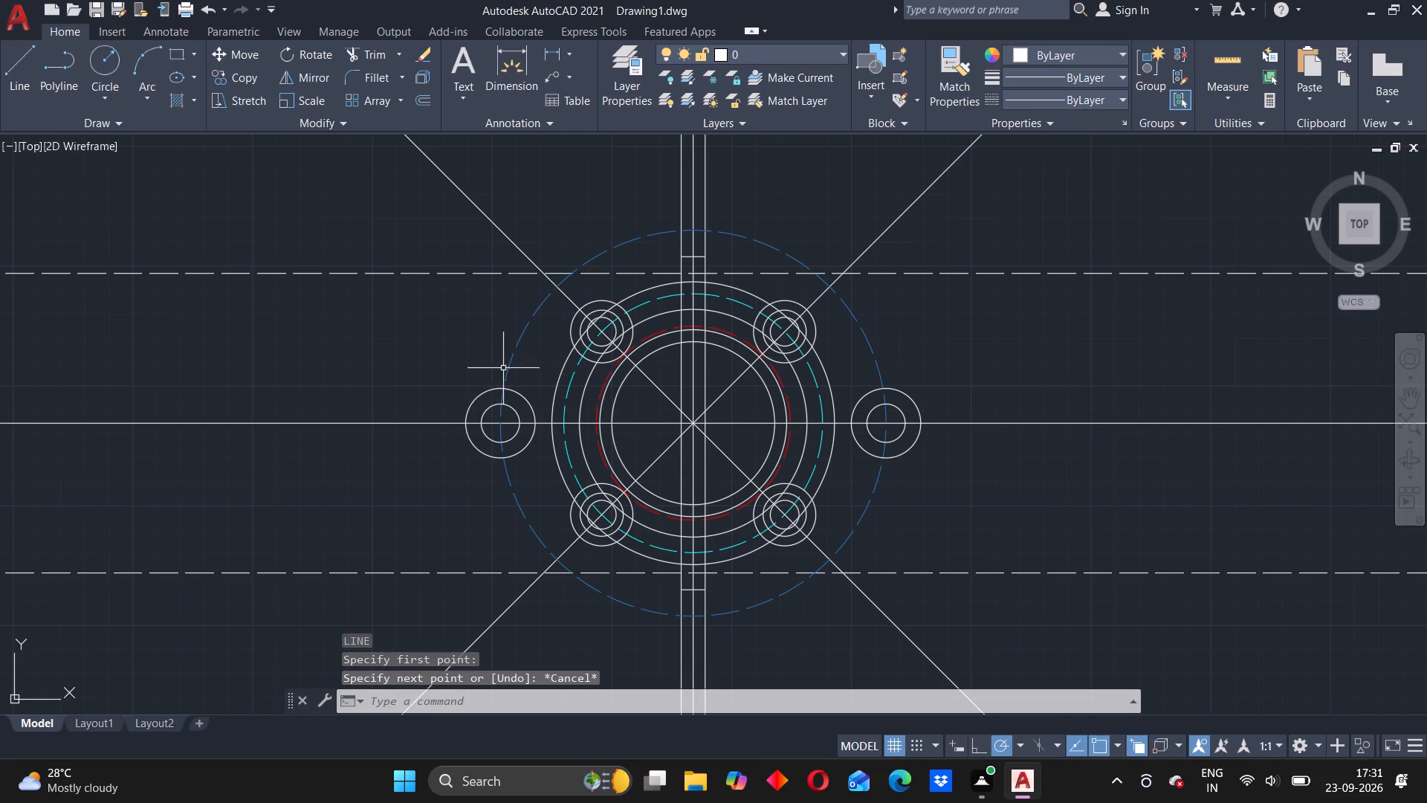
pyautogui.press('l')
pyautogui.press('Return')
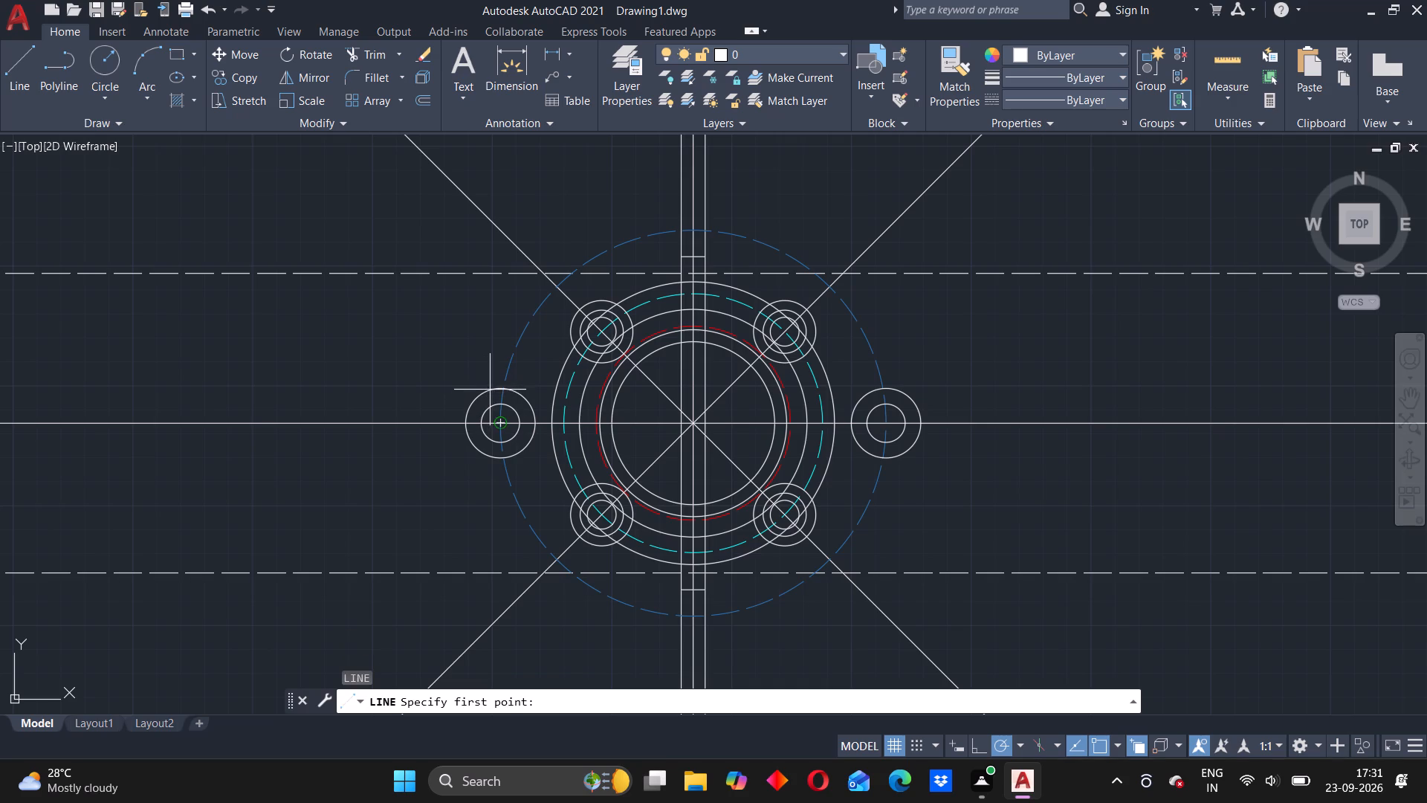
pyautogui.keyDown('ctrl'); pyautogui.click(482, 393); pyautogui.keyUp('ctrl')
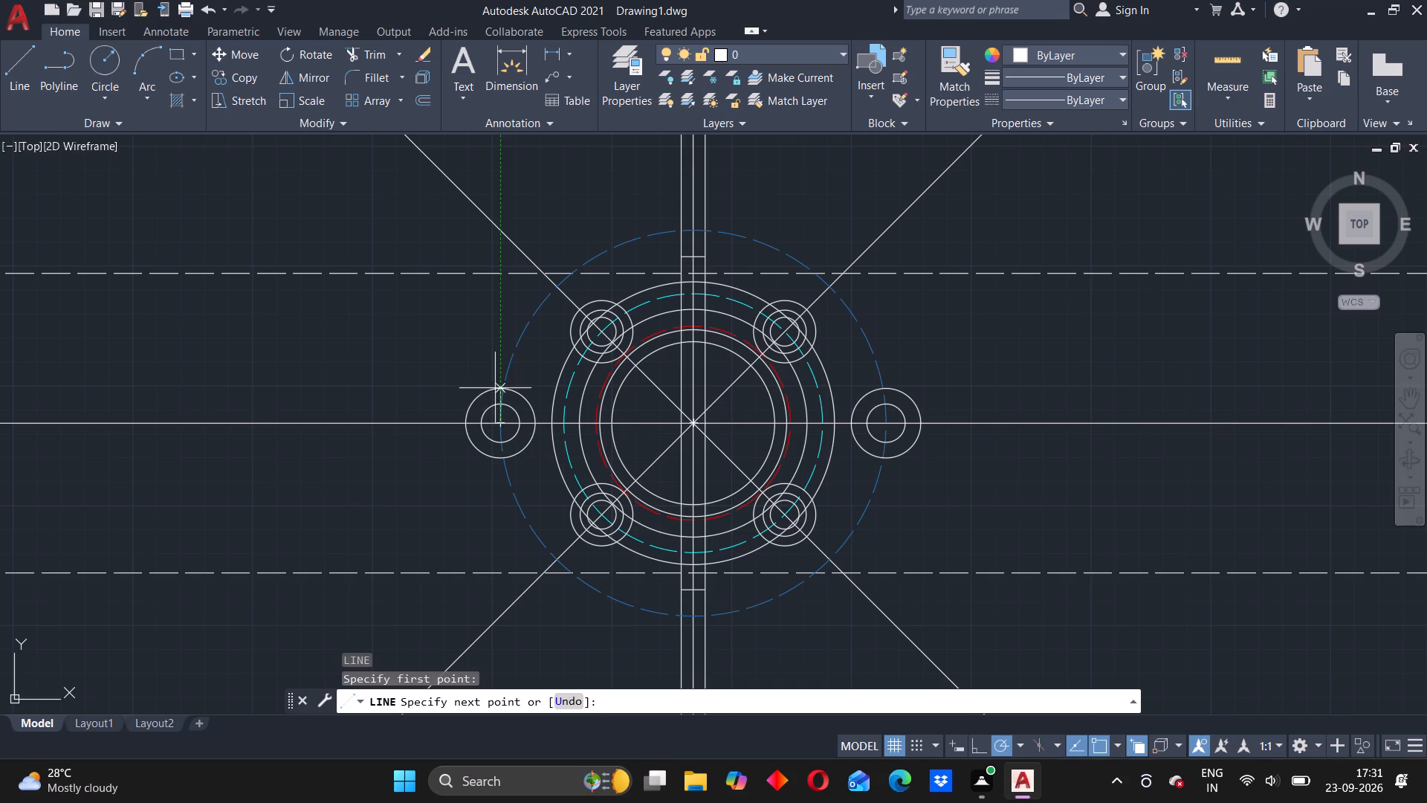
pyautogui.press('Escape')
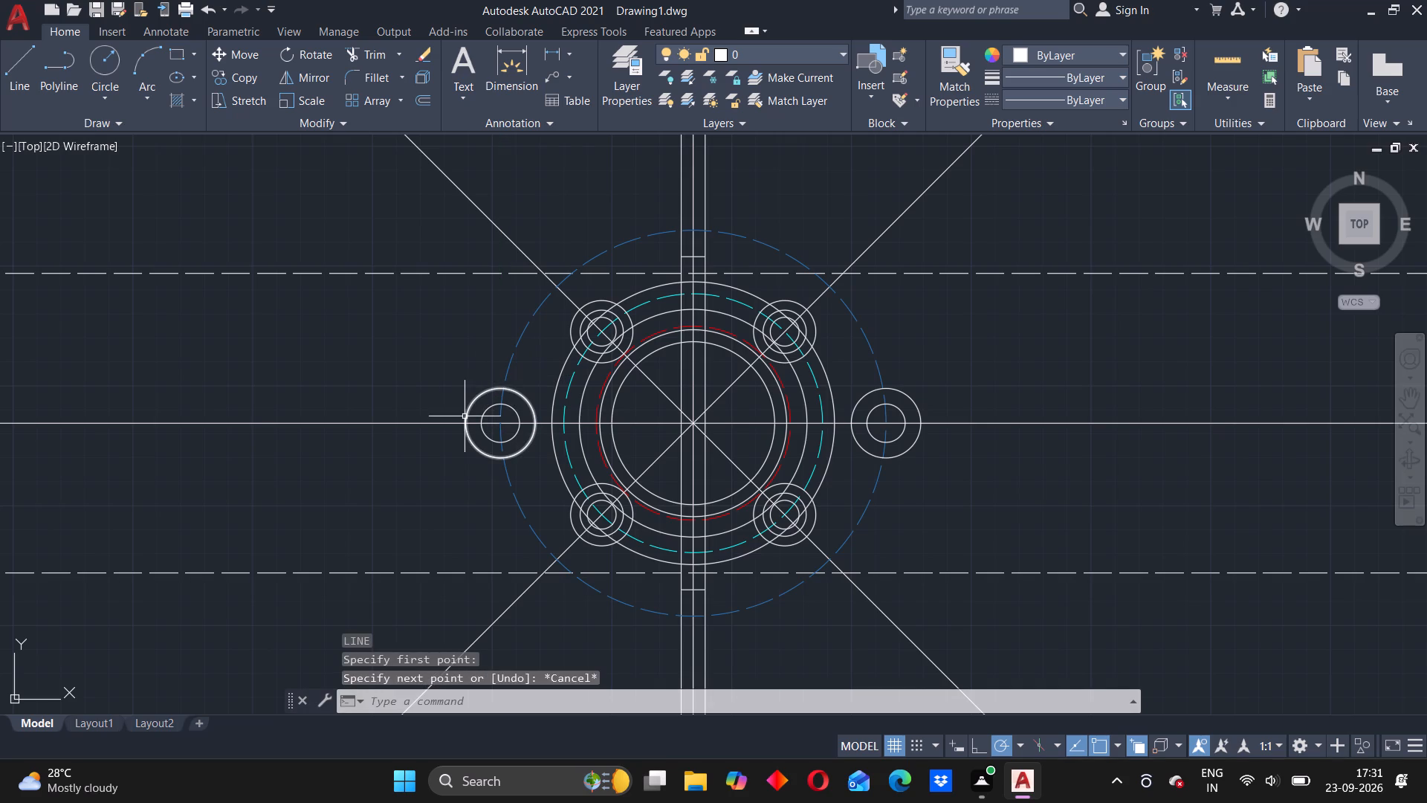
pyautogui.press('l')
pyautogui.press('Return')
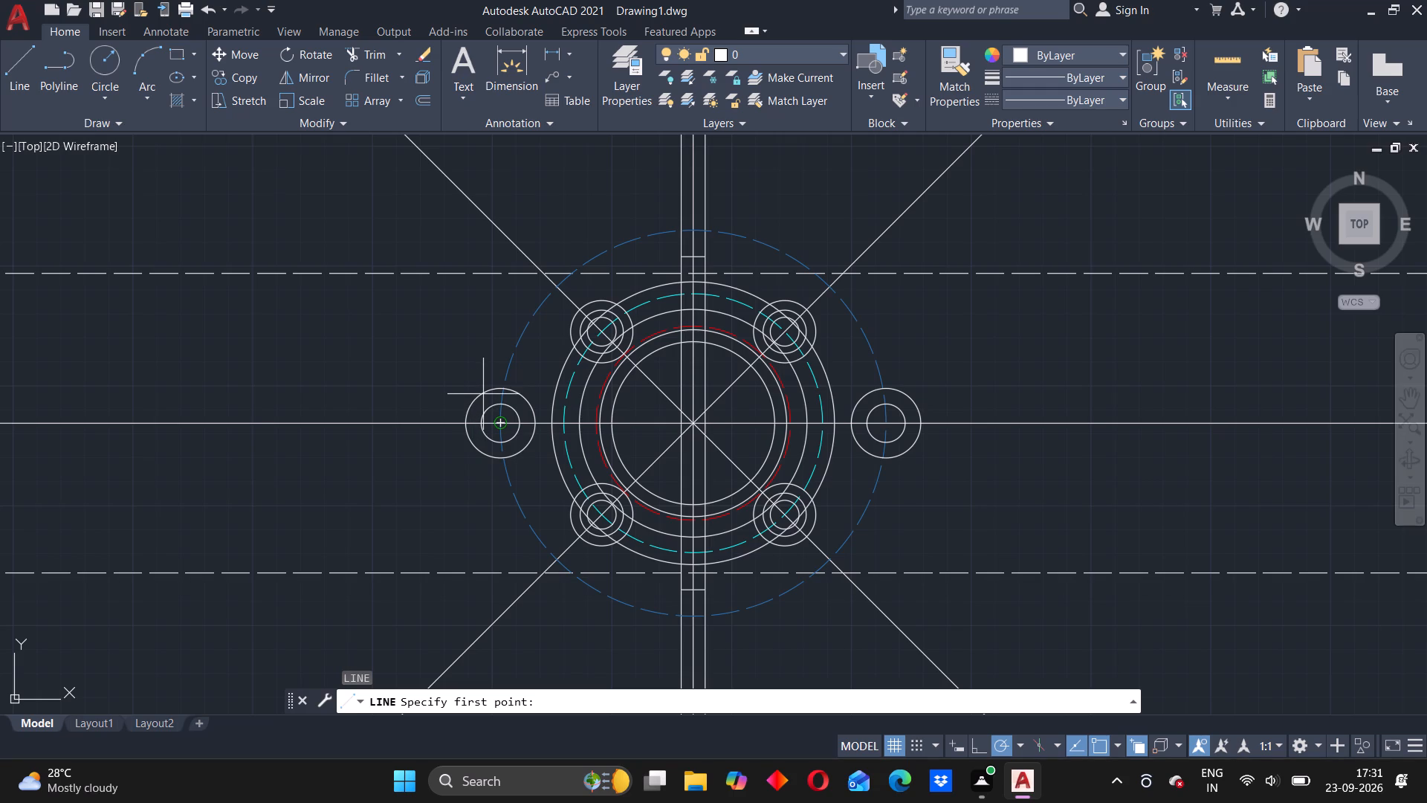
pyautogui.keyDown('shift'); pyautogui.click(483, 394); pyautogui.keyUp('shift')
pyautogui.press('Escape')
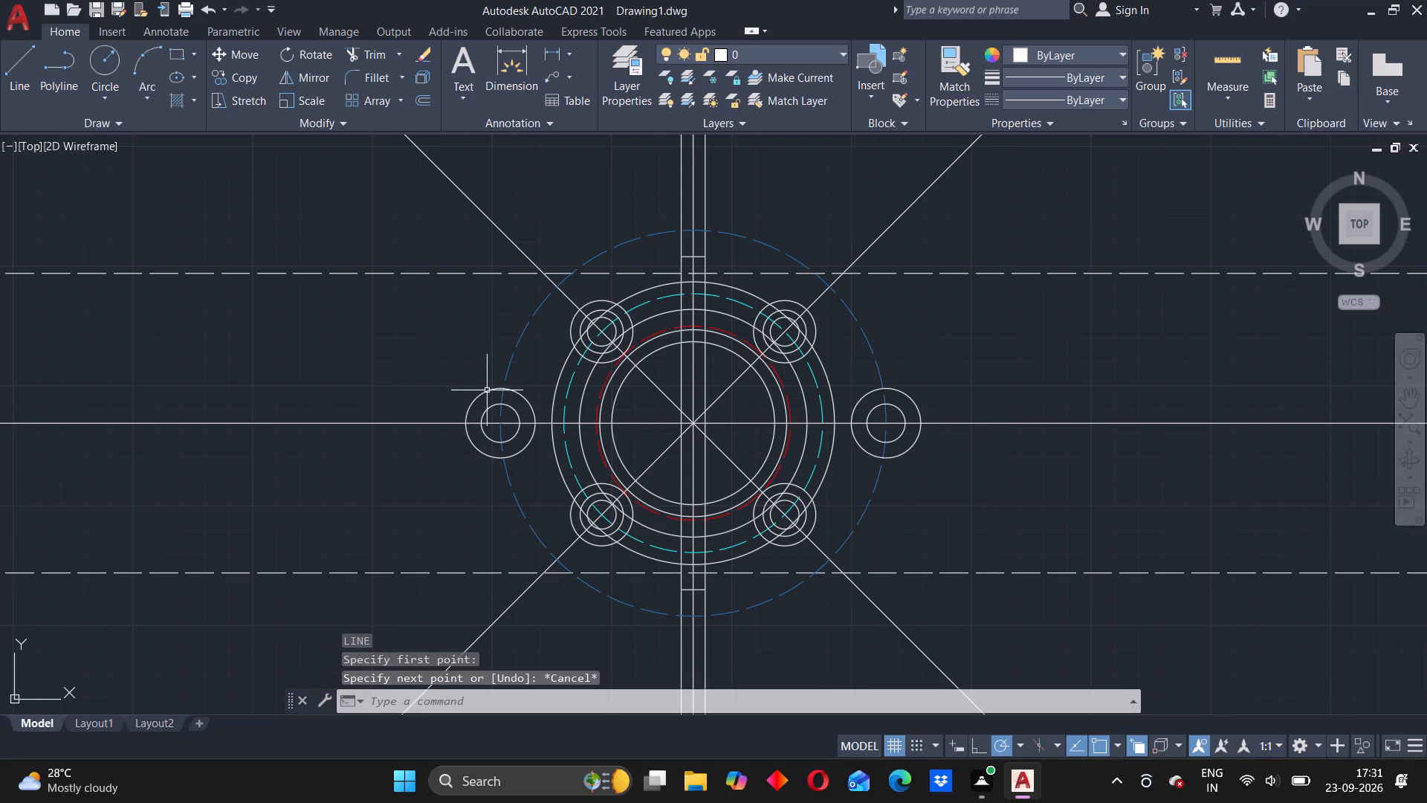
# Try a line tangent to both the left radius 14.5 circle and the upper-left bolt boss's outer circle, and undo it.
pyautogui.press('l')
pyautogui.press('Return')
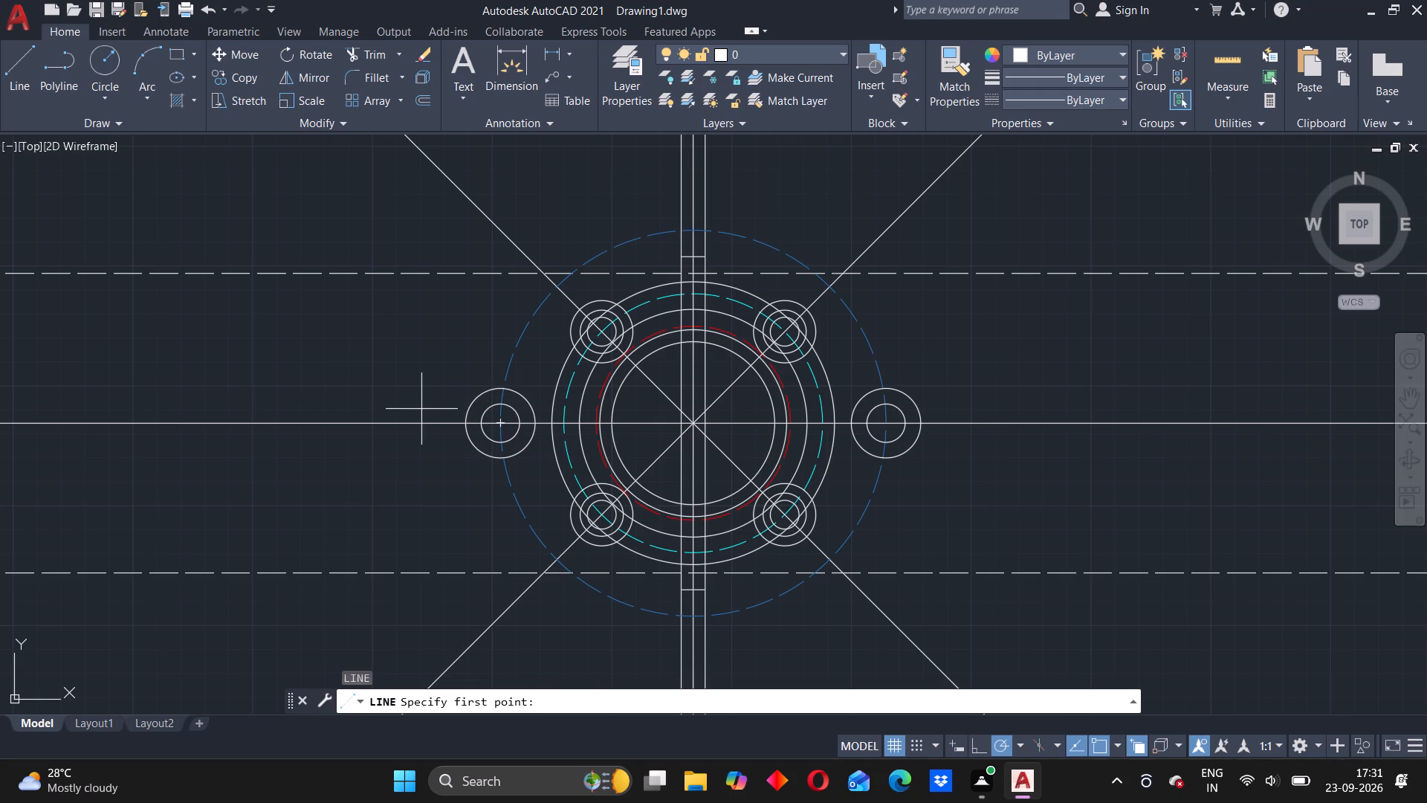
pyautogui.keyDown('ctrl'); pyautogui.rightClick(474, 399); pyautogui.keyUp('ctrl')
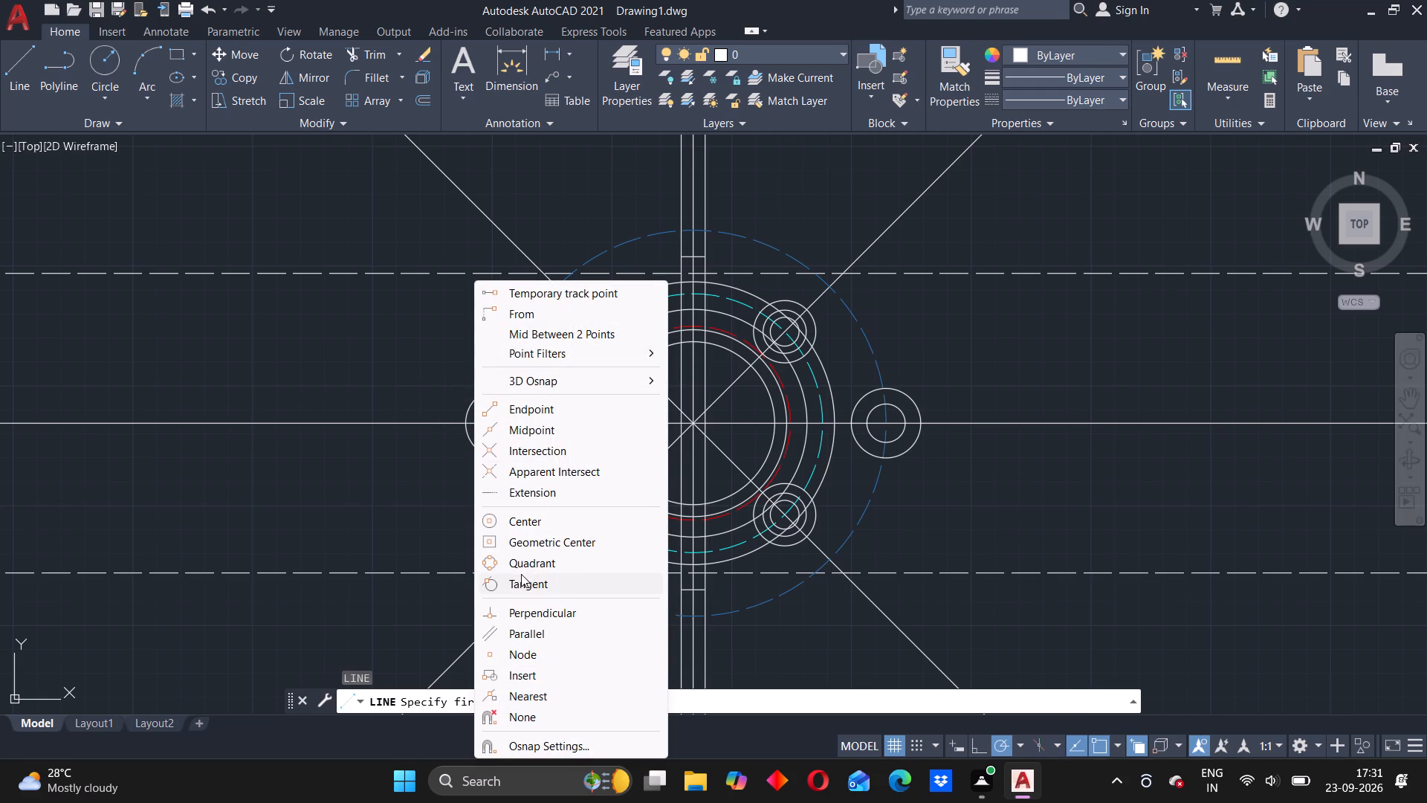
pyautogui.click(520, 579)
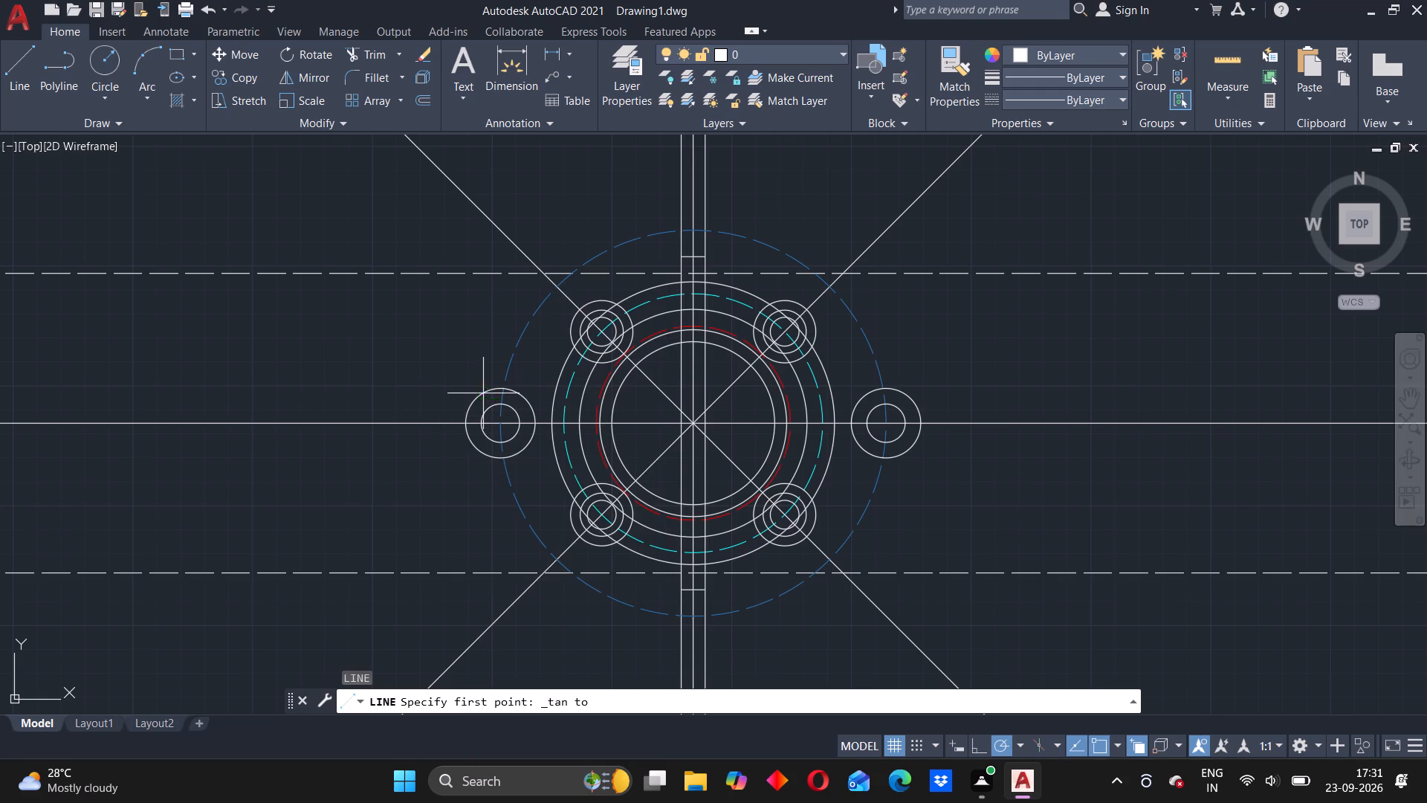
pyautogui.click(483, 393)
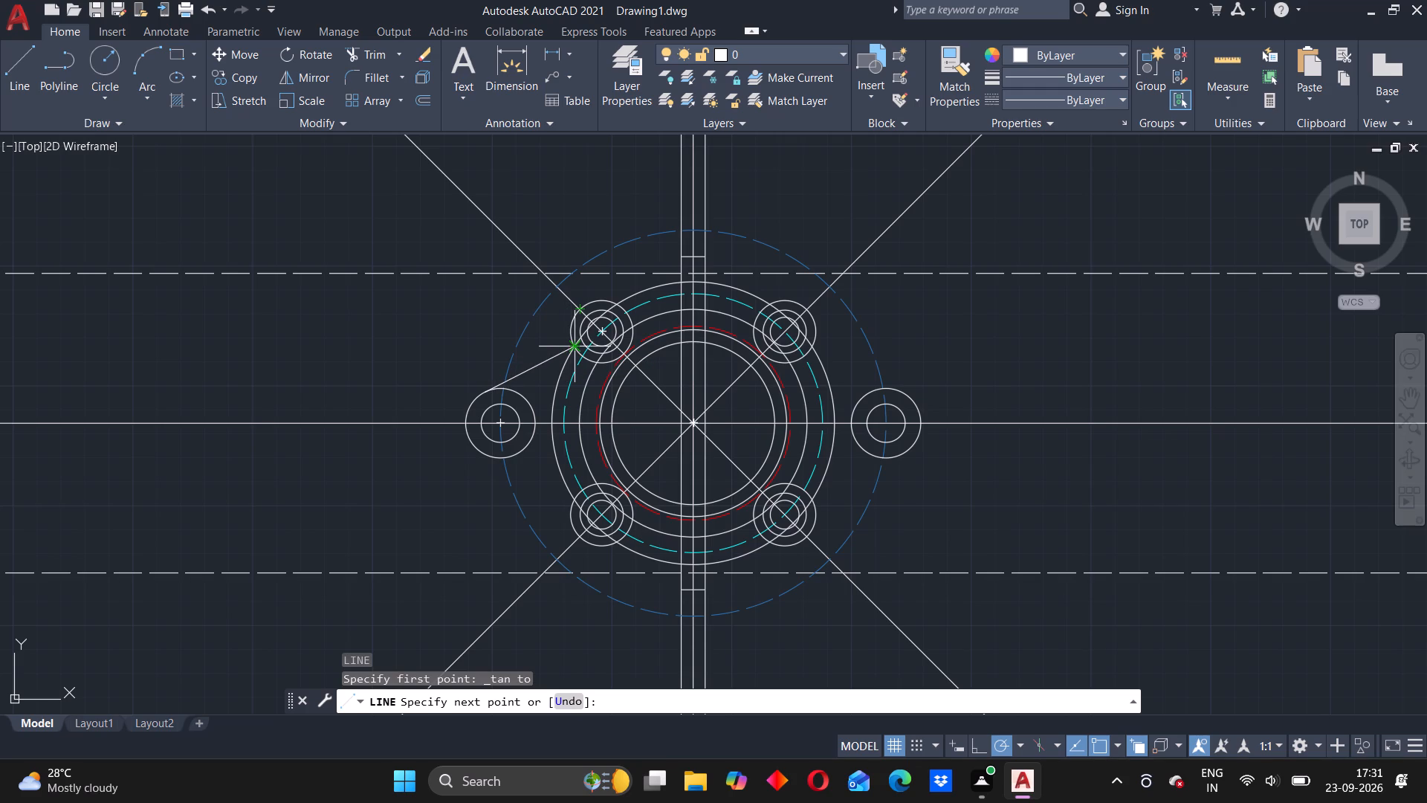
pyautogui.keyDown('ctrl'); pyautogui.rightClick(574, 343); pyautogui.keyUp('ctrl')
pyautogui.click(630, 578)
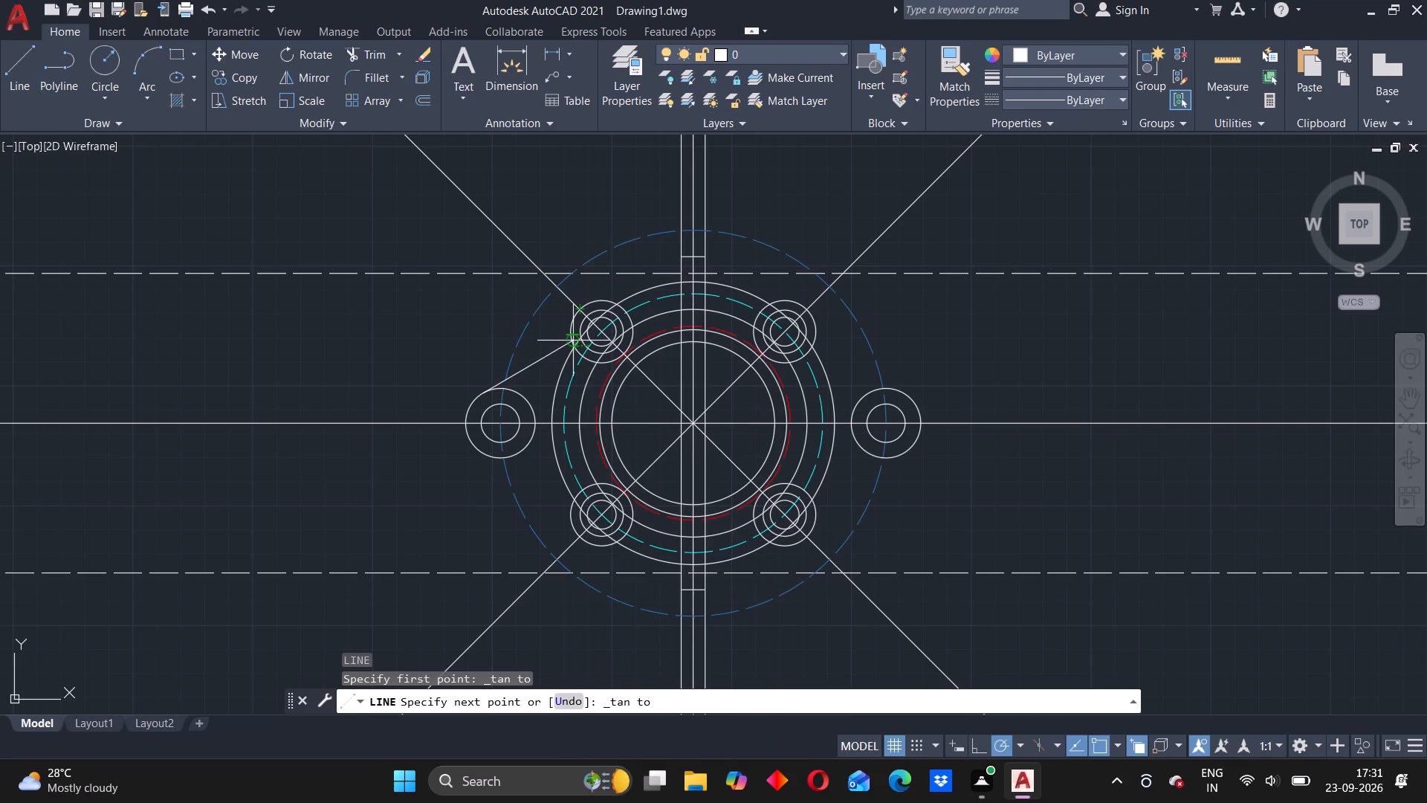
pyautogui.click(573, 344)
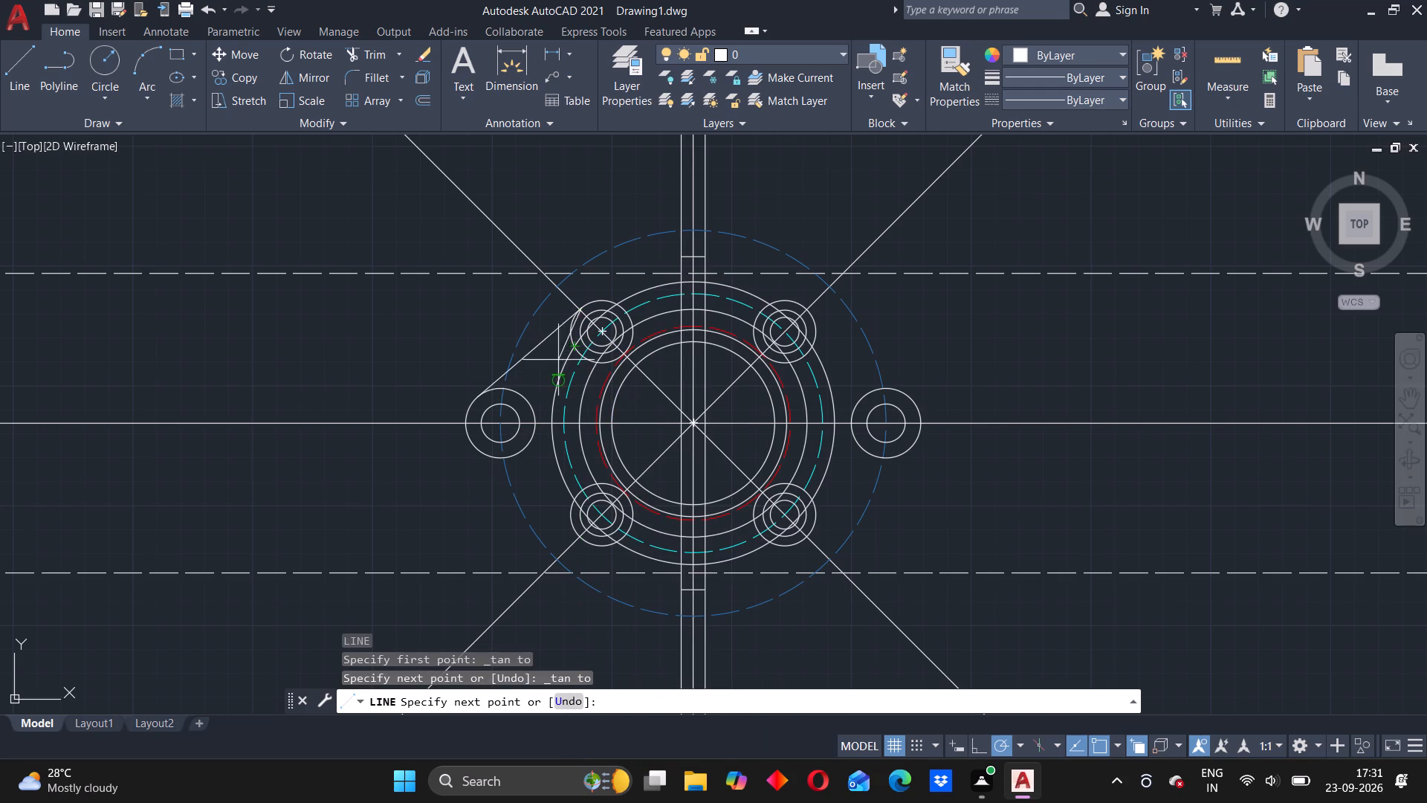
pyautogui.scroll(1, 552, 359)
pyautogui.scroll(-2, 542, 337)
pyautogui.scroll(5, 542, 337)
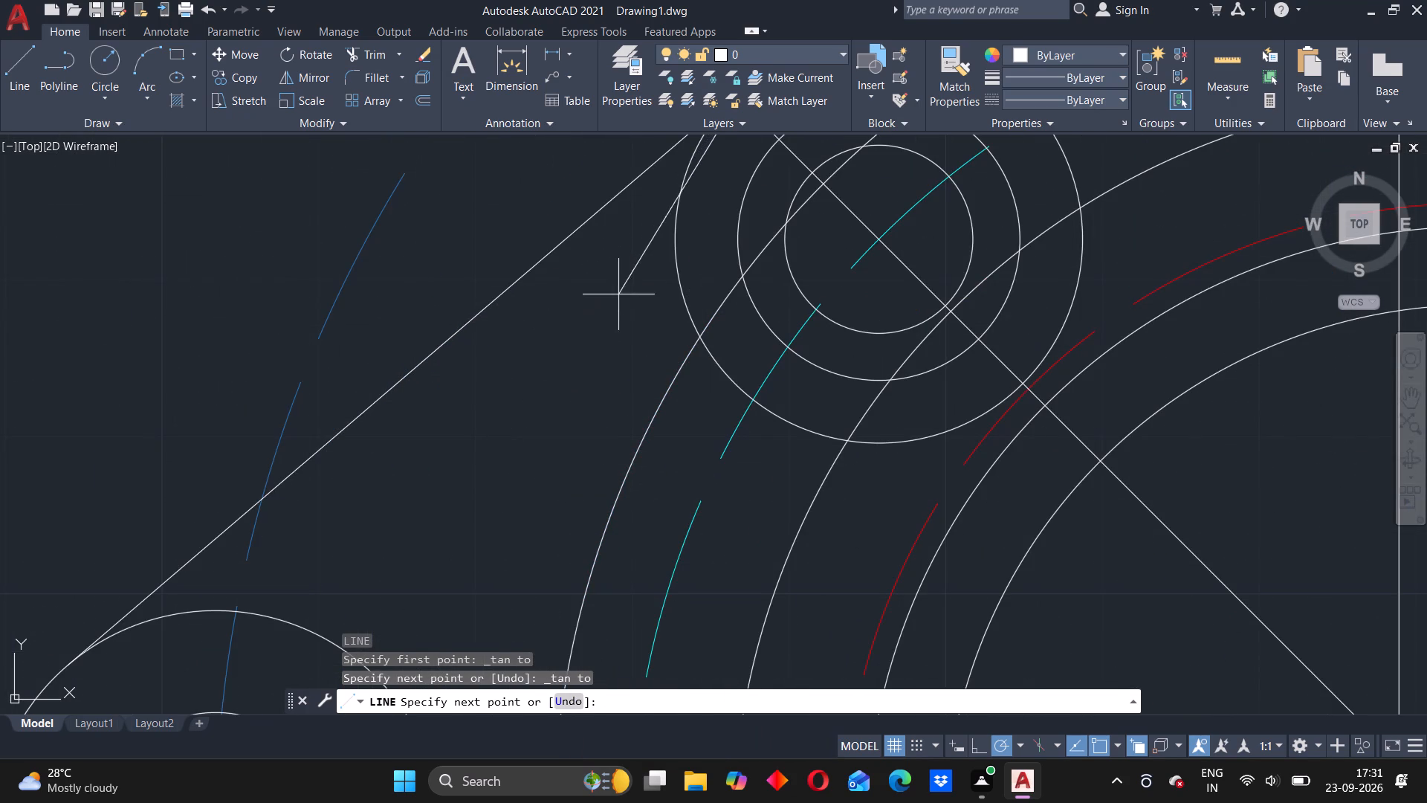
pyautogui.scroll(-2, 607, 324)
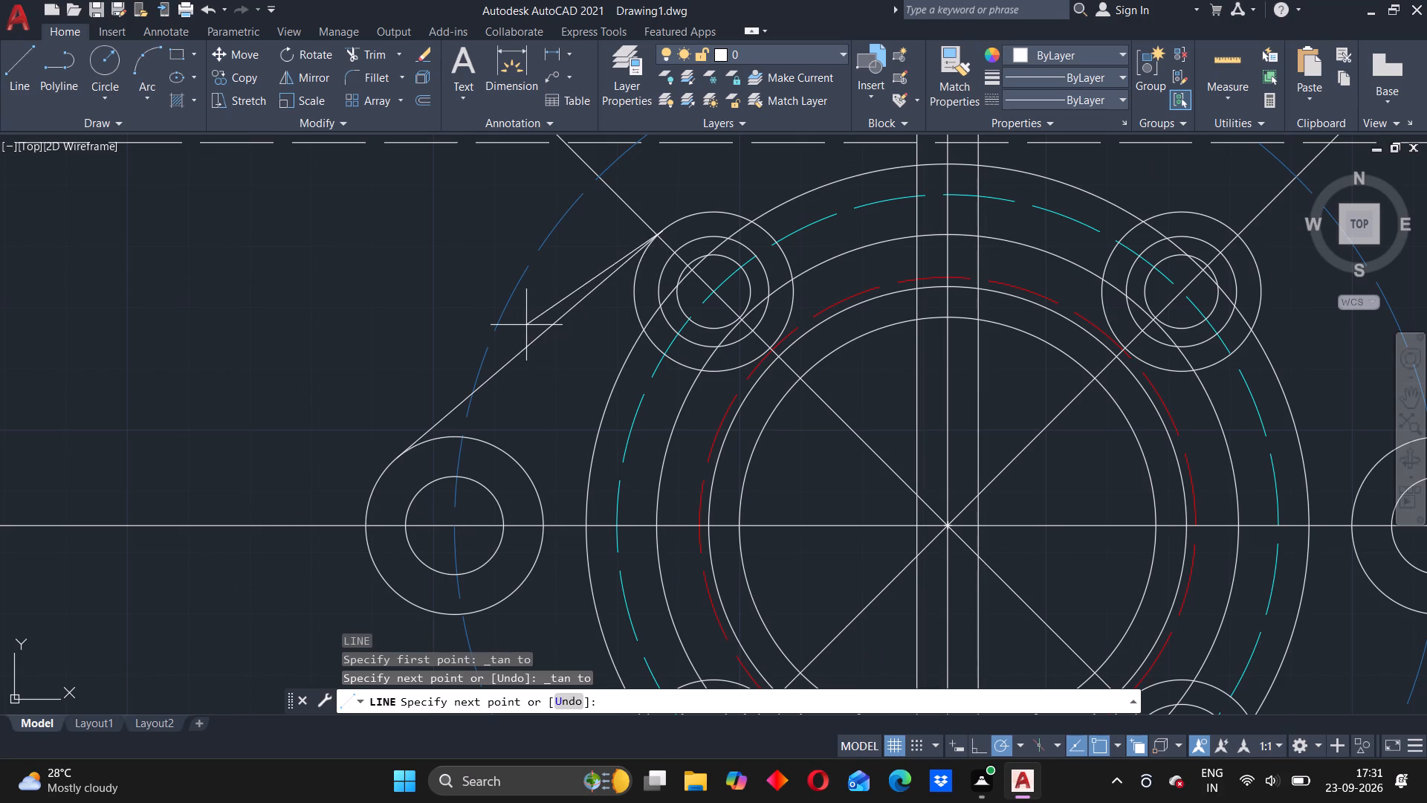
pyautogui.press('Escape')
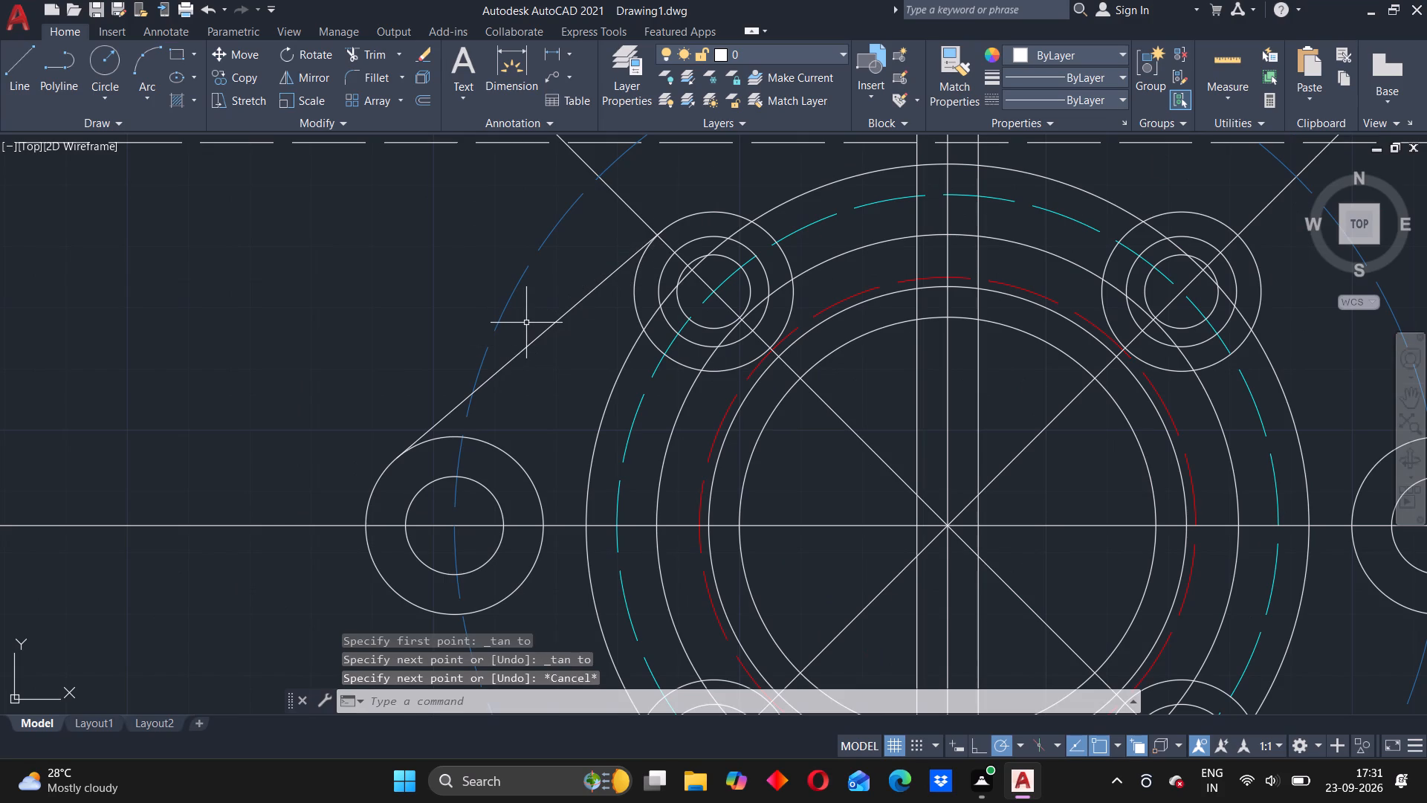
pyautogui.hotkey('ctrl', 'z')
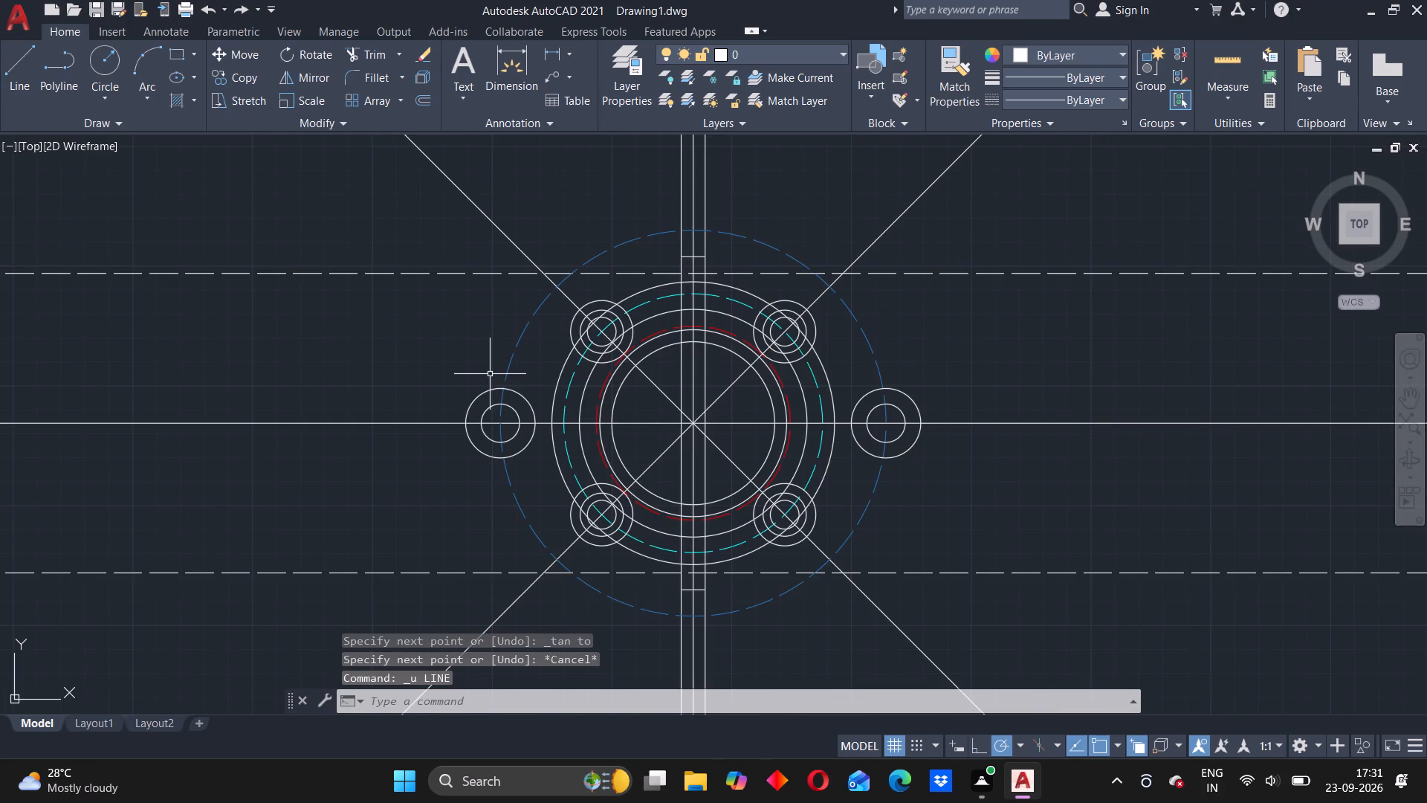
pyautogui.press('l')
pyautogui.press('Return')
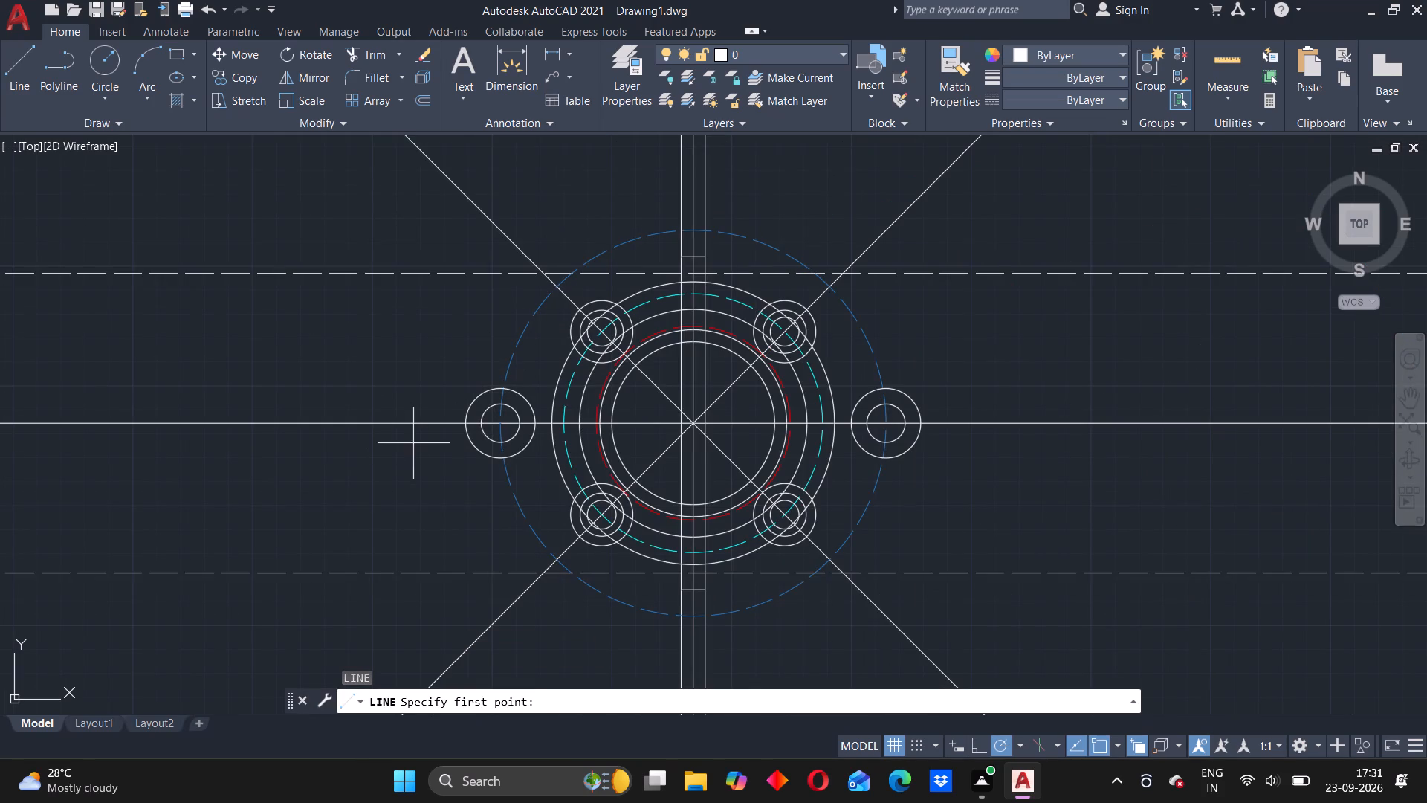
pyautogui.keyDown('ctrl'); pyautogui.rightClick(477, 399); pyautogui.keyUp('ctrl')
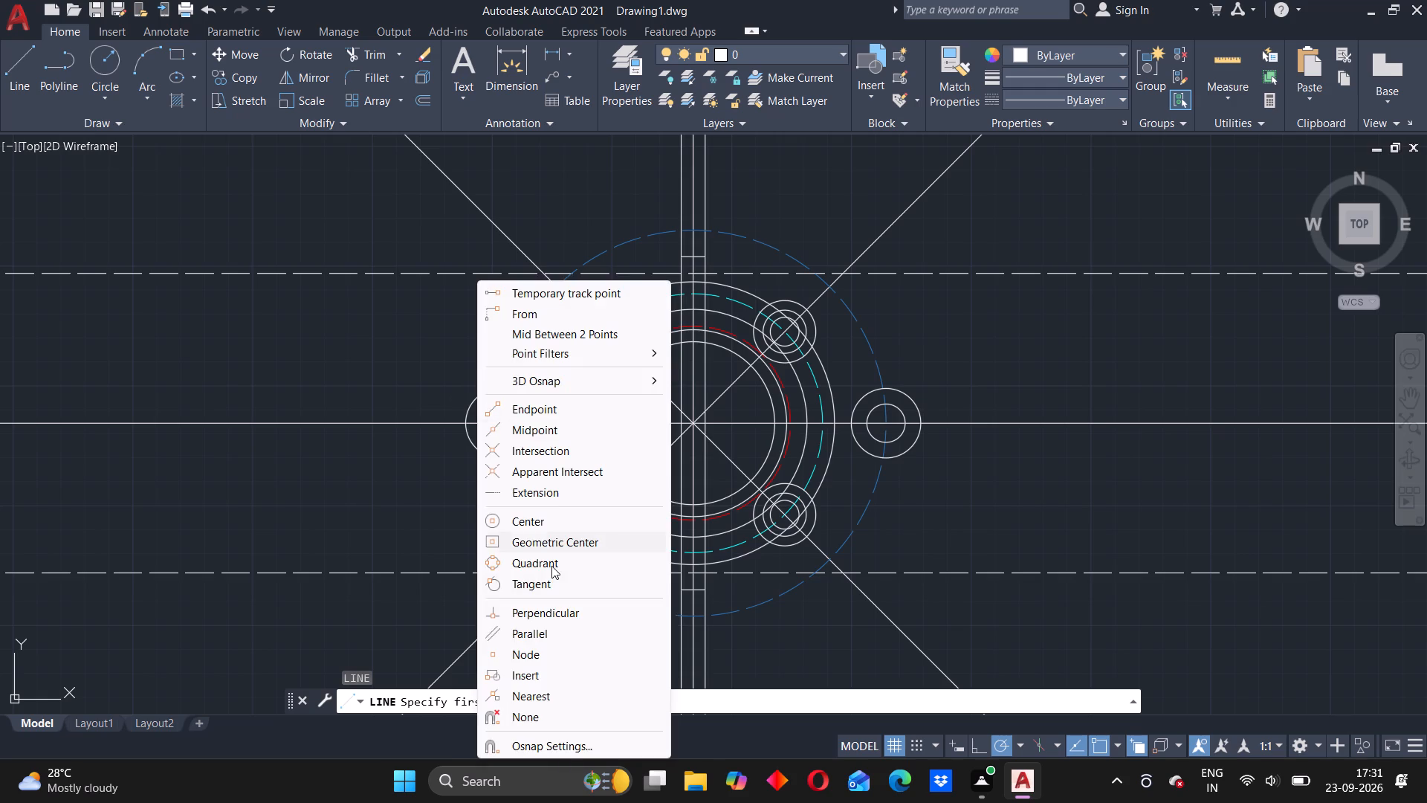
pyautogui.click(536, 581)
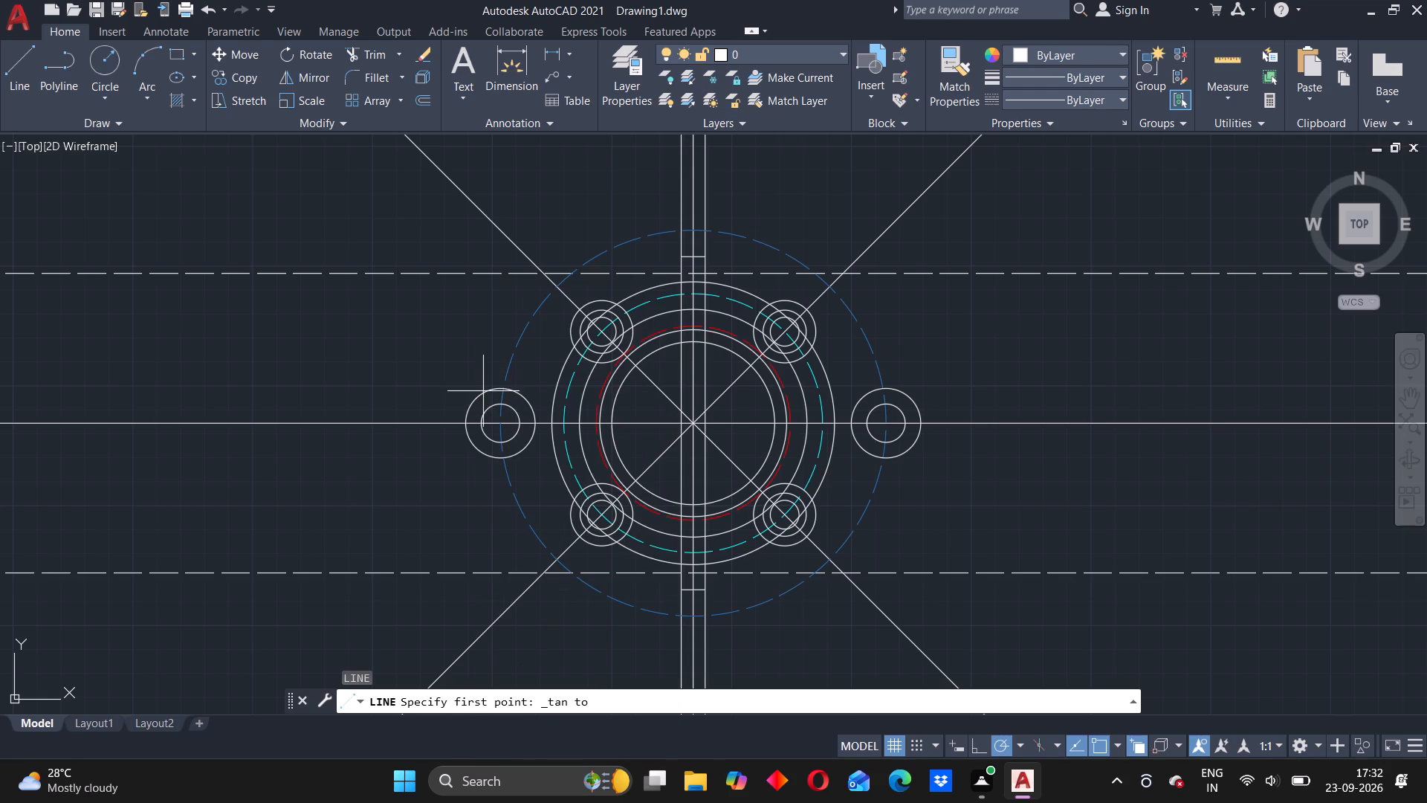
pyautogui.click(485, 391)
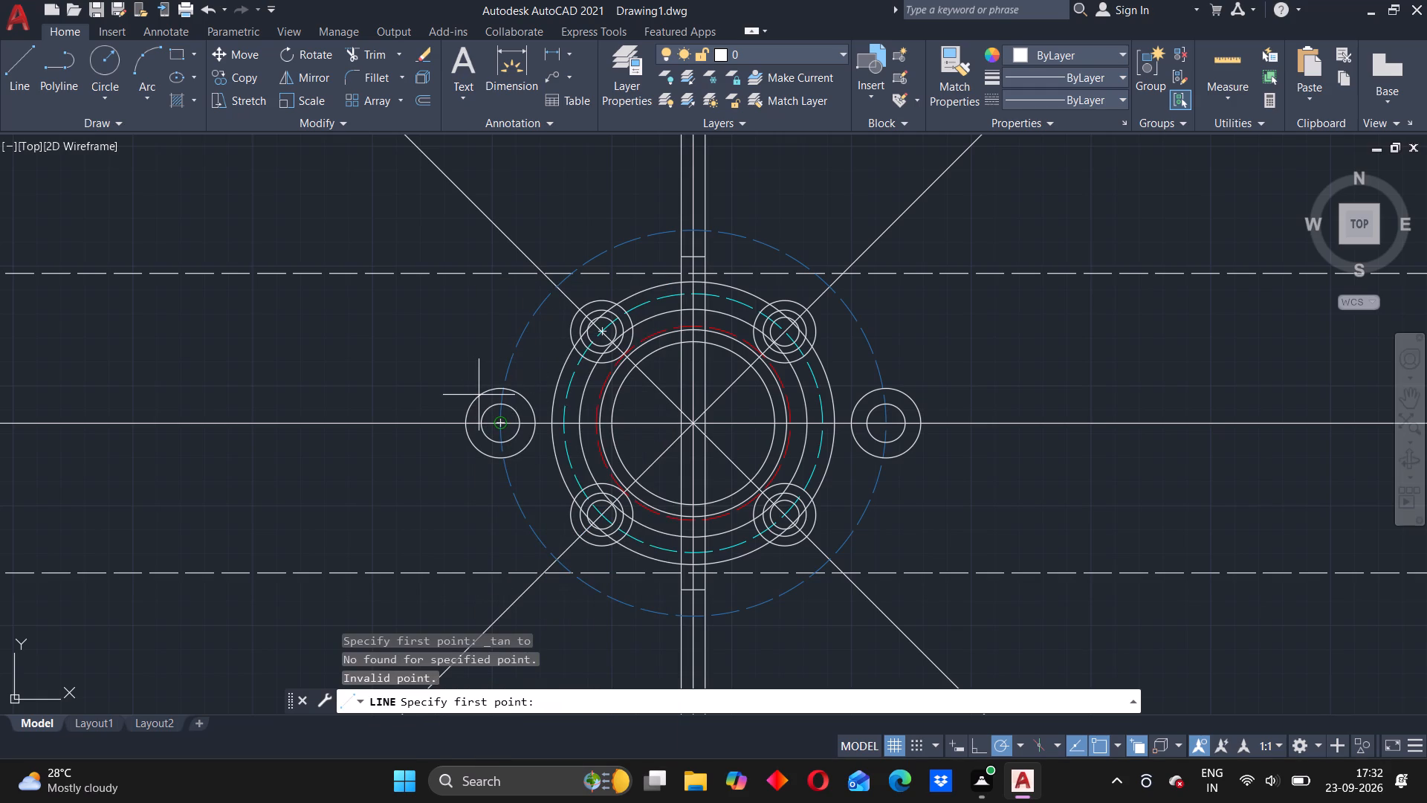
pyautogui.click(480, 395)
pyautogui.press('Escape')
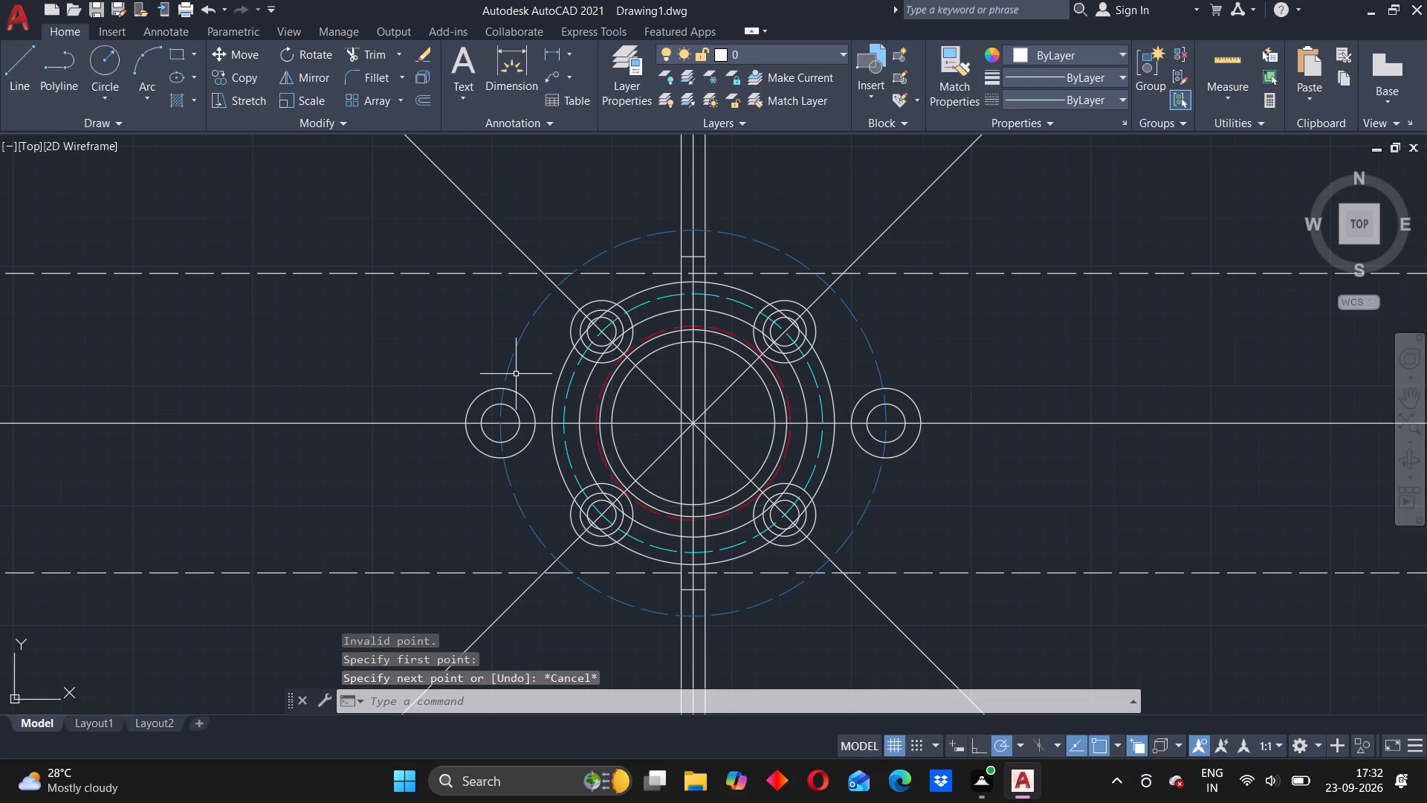
# Draw a line tangent to the top of the left radius 14.5 circle, ending where the upper-left boss's outer circle crosses the flange's outer circle.
pyautogui.press('l')
pyautogui.press('Return')
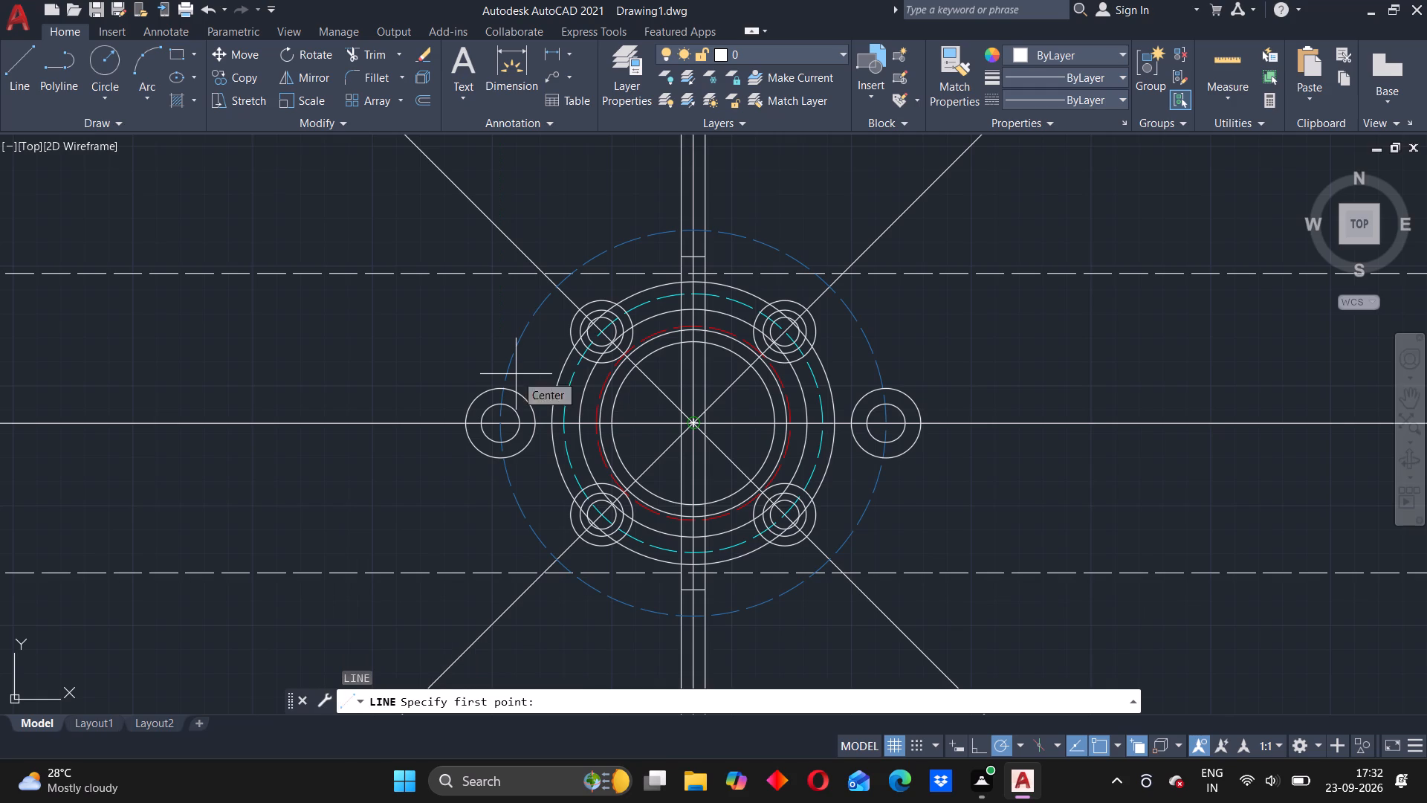
pyautogui.keyDown('ctrl'); pyautogui.rightClick(482, 395); pyautogui.keyUp('ctrl')
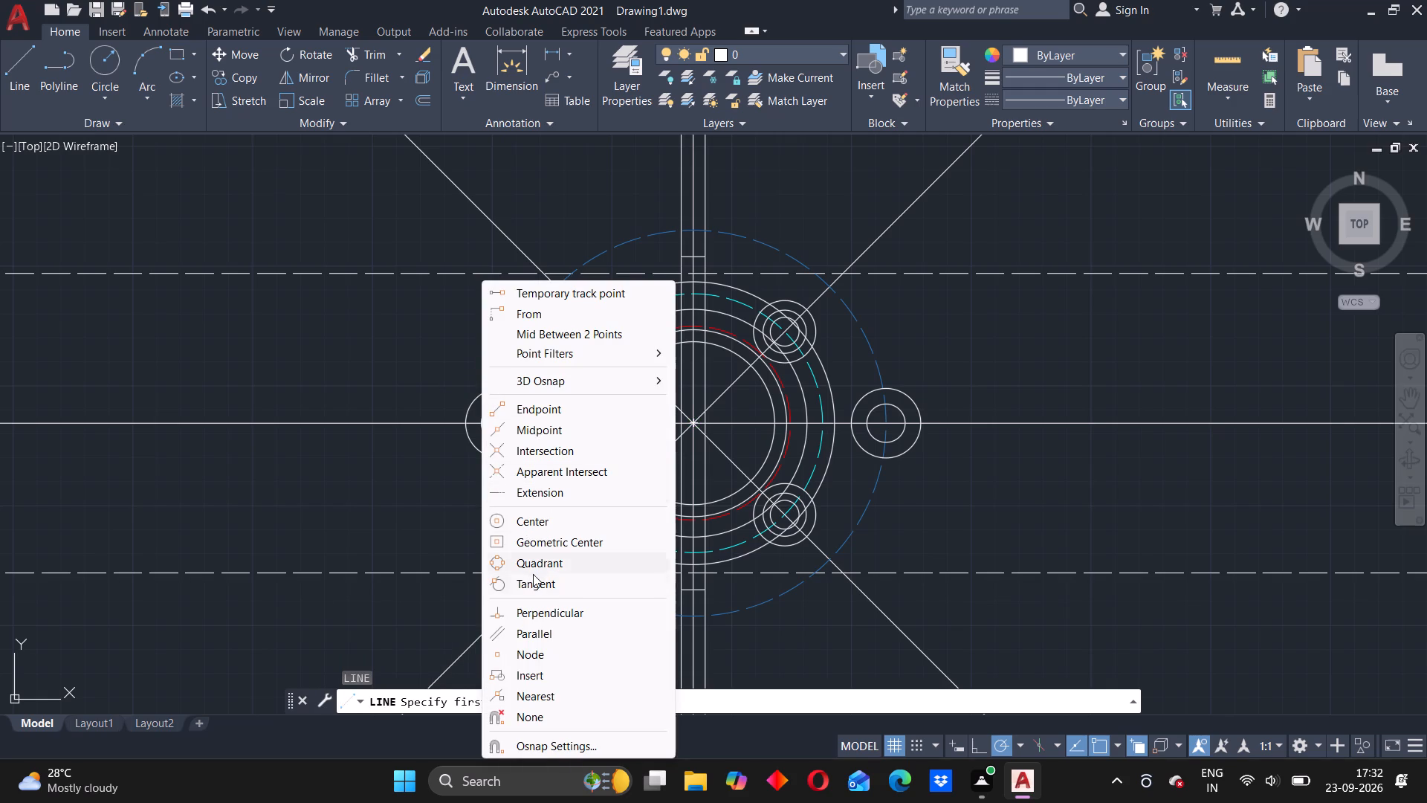
pyautogui.click(532, 578)
pyautogui.click(482, 393)
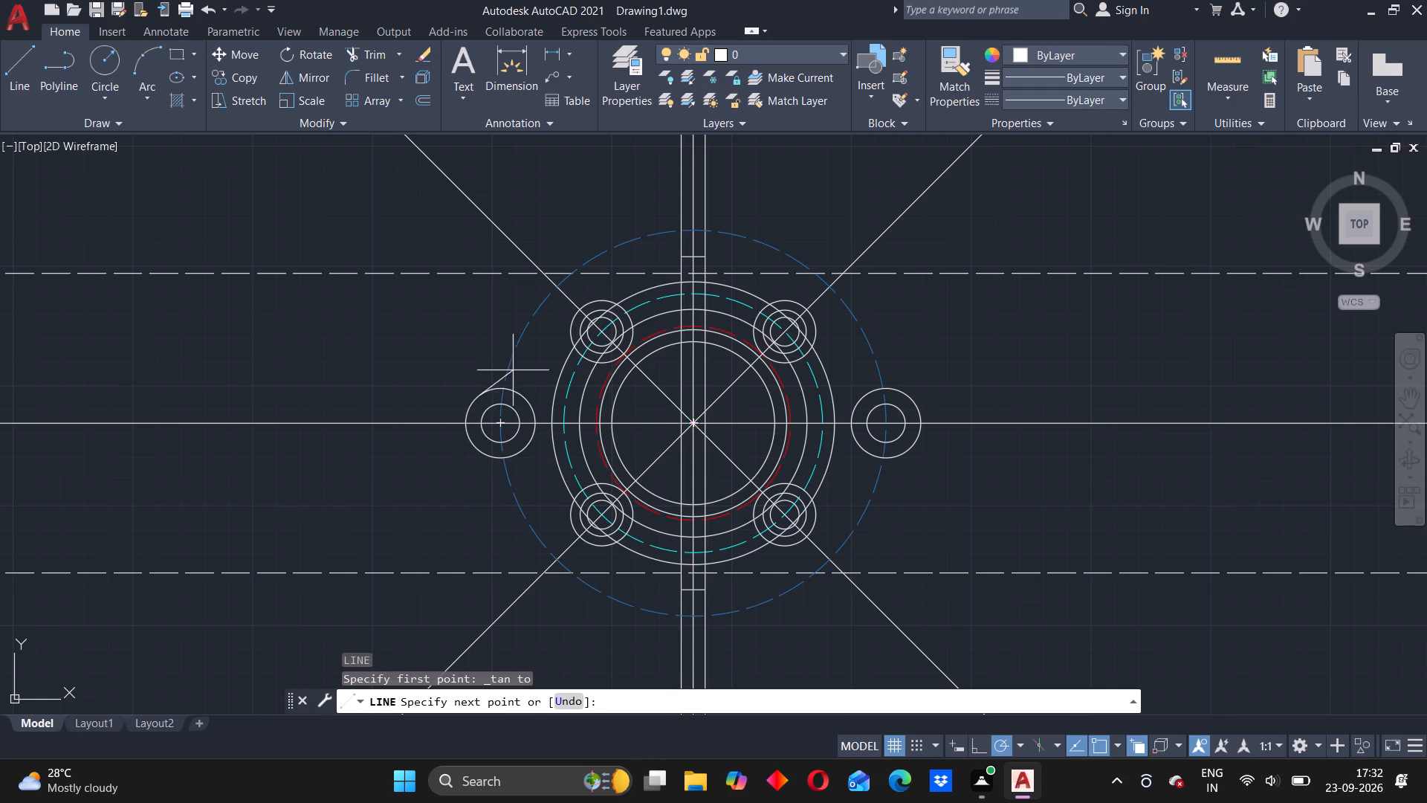
pyautogui.scroll(-2, 570, 349)
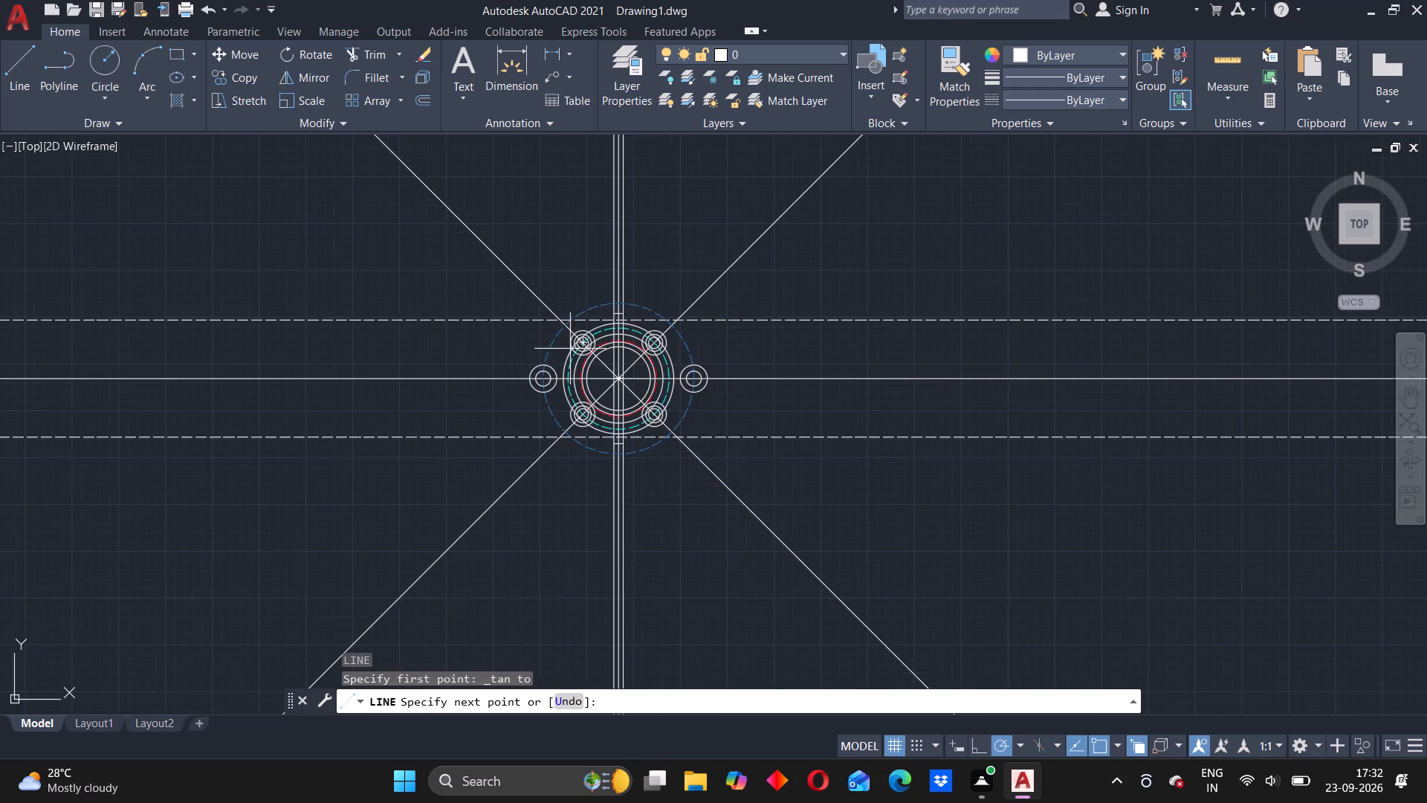
pyautogui.scroll(7, 570, 349)
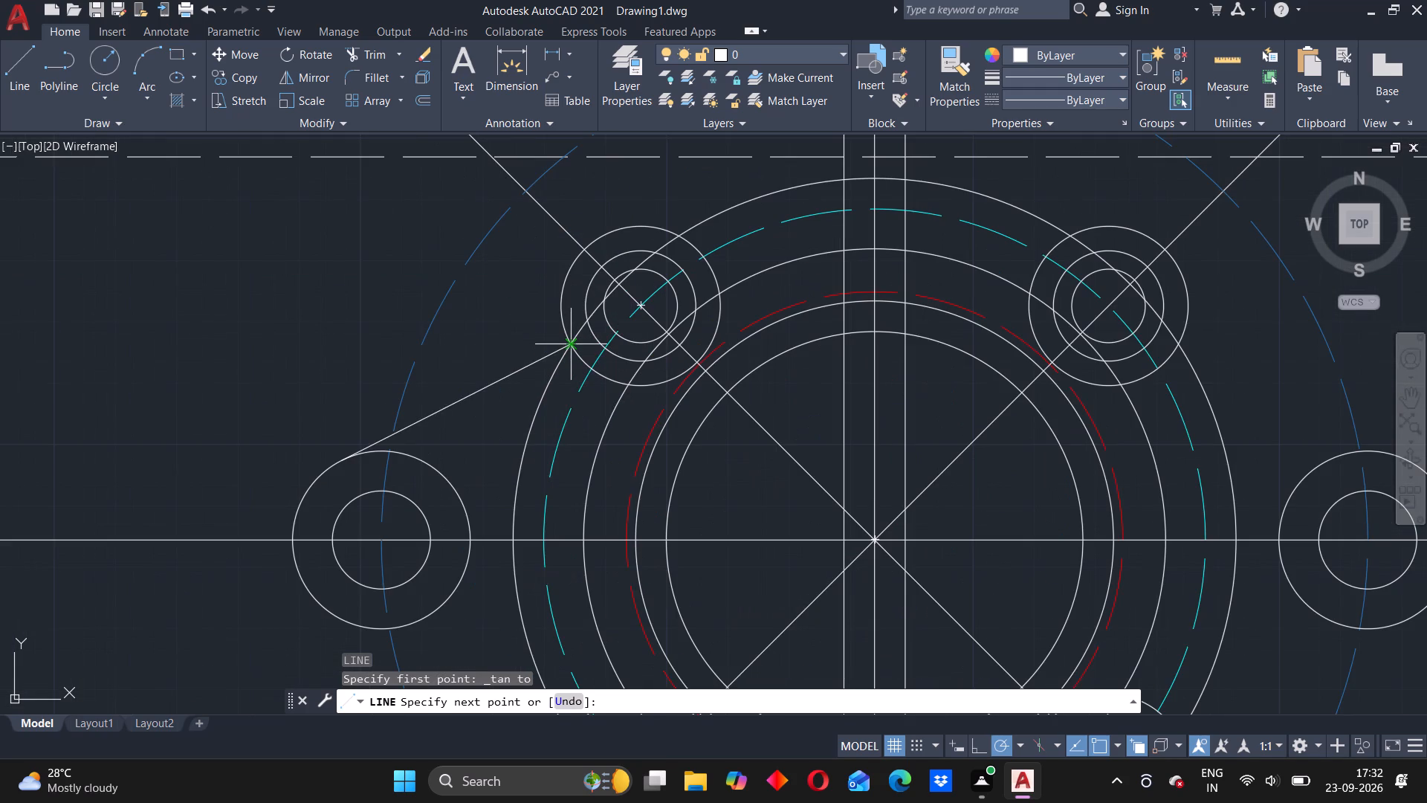
pyautogui.click(566, 349)
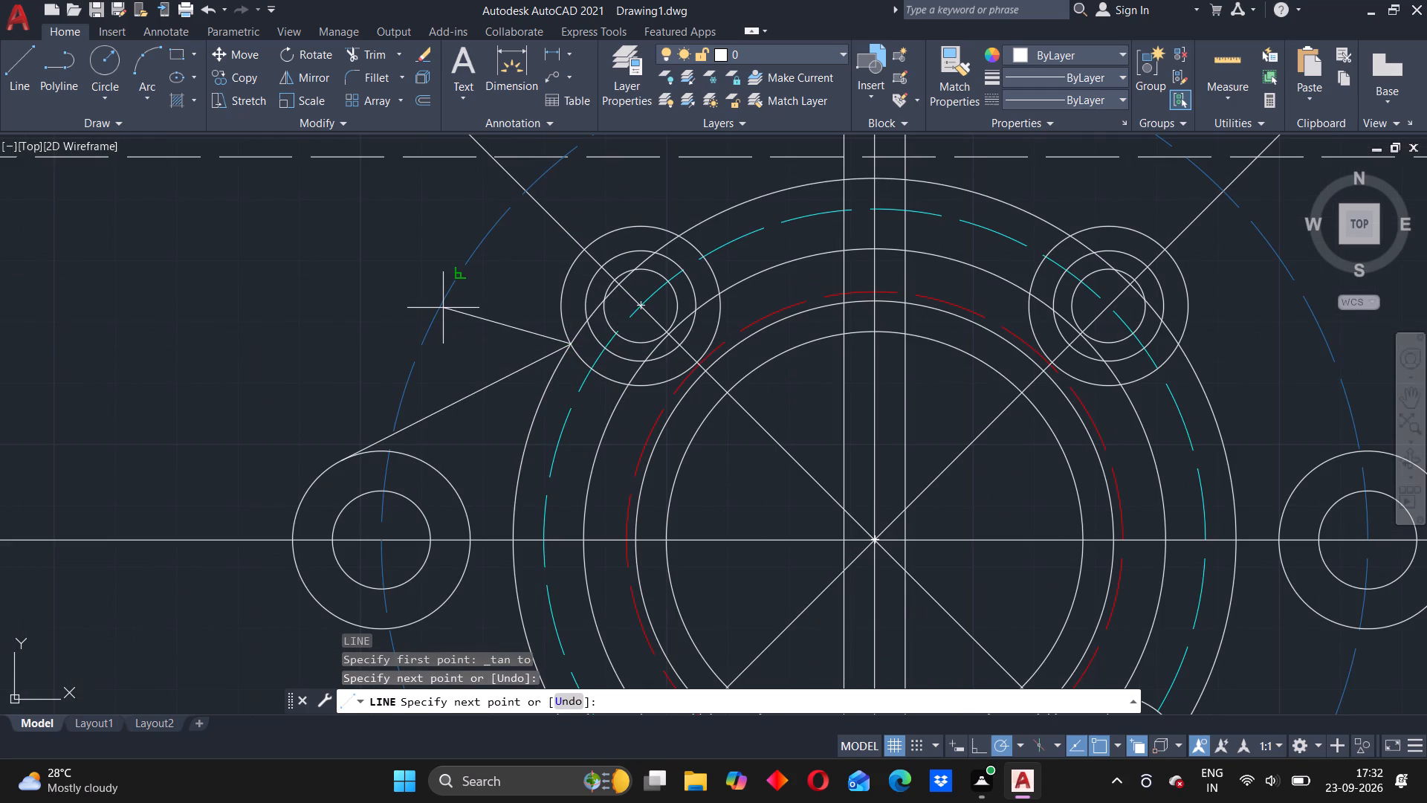
pyautogui.rightClick(332, 329)
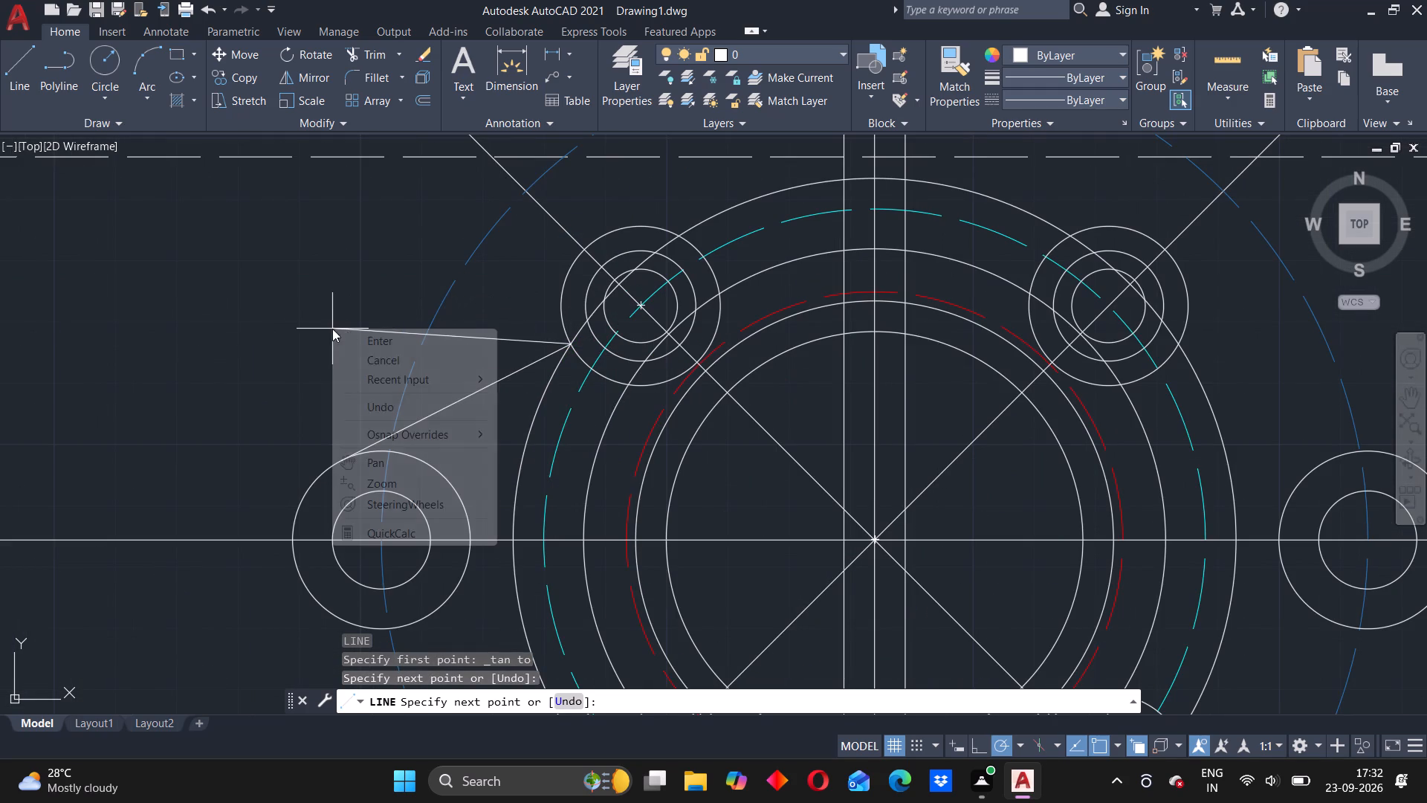
pyautogui.click(381, 362)
# Mirror the left lug's slanted tangent line about the horizontal centreline, keeping the source line.
pyautogui.scroll(4, 575, 410)
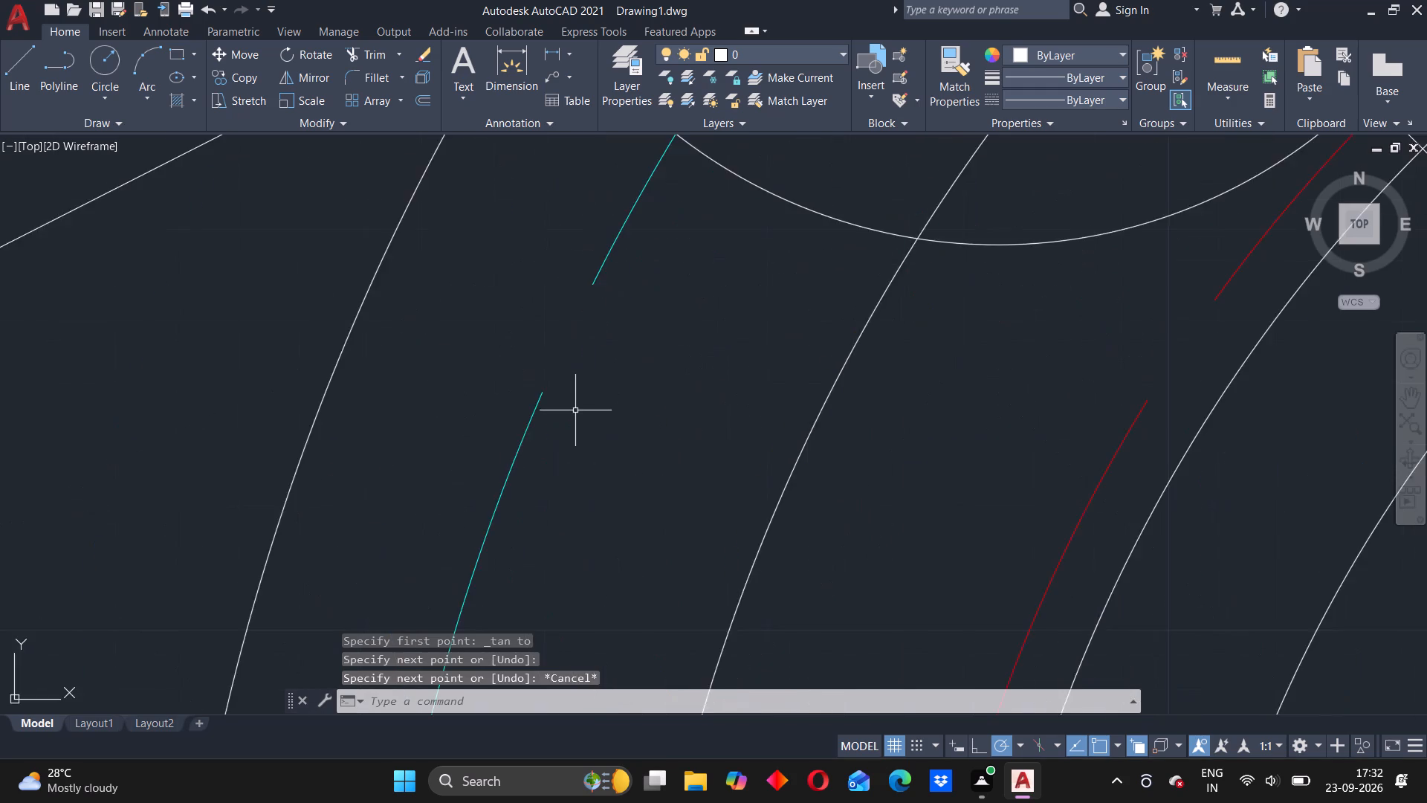
pyautogui.scroll(-6, 574, 409)
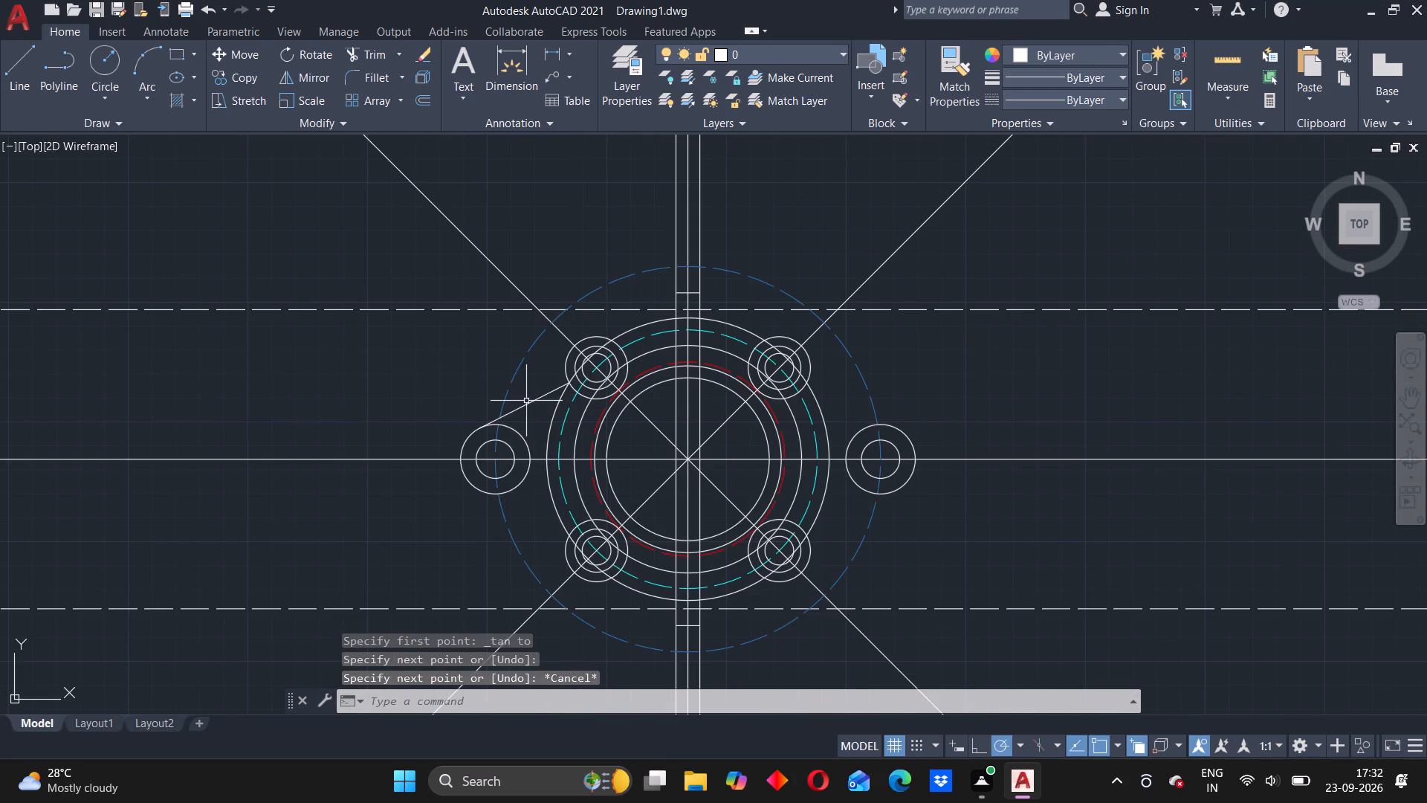
pyautogui.click(528, 403)
pyautogui.write('mi')
pyautogui.press('Return')
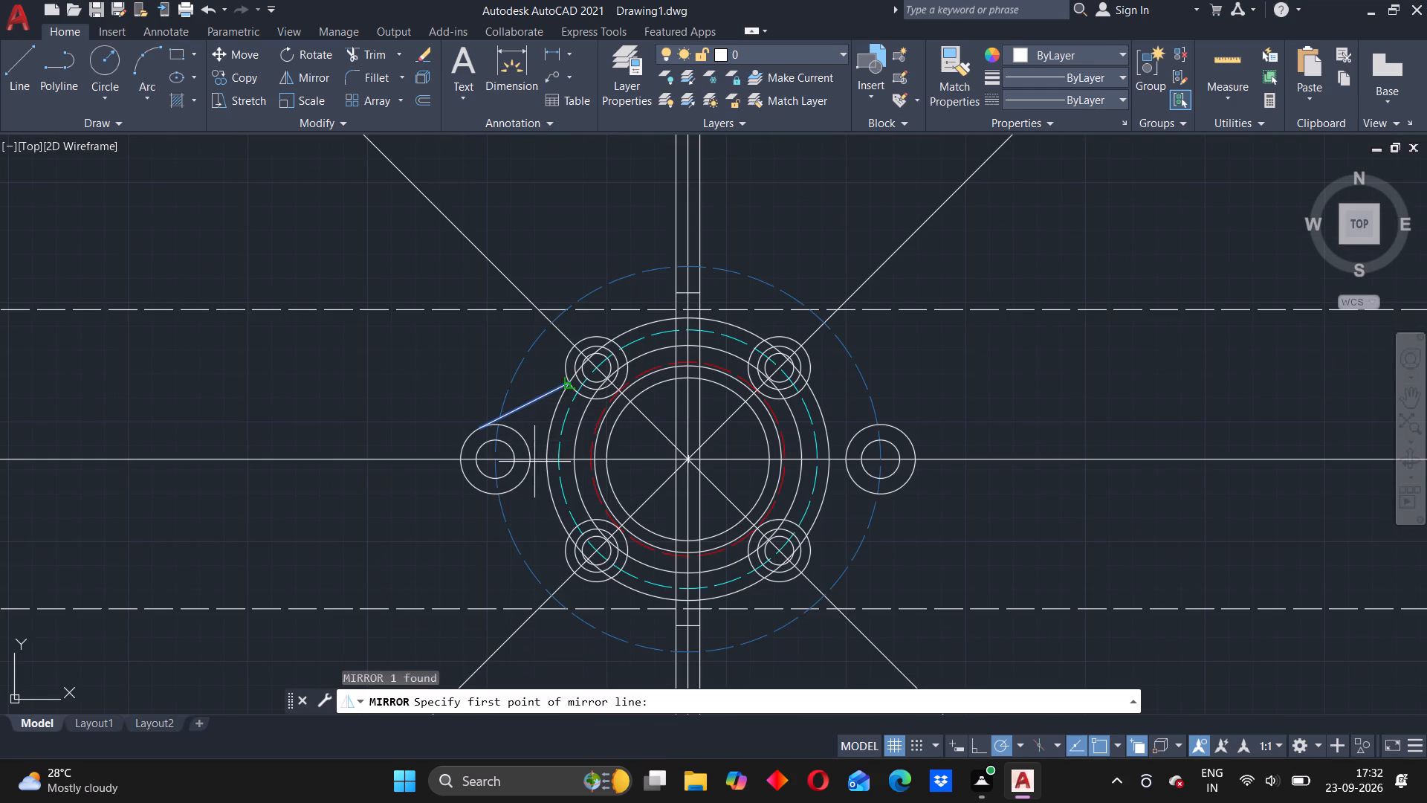
pyautogui.press('space')
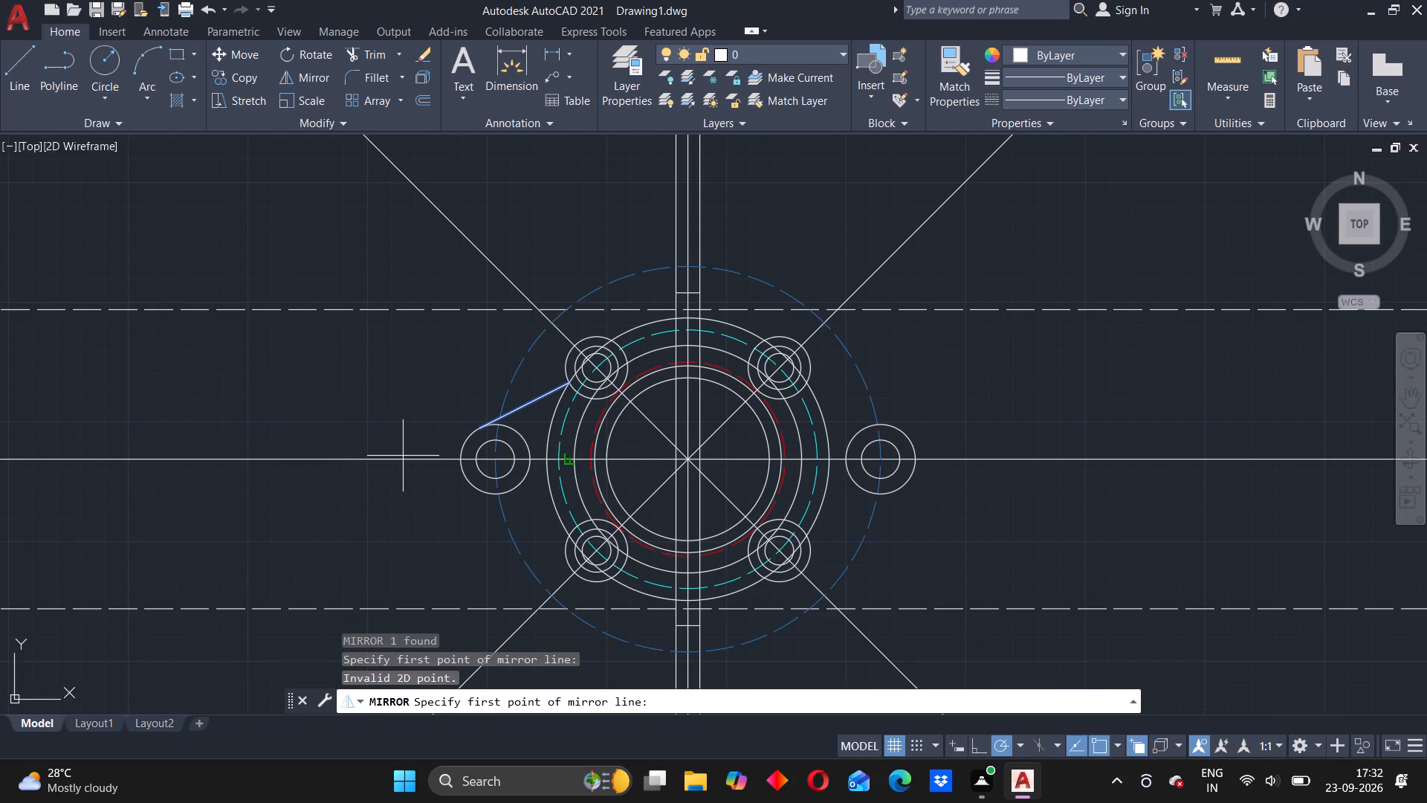
pyautogui.press('Return')
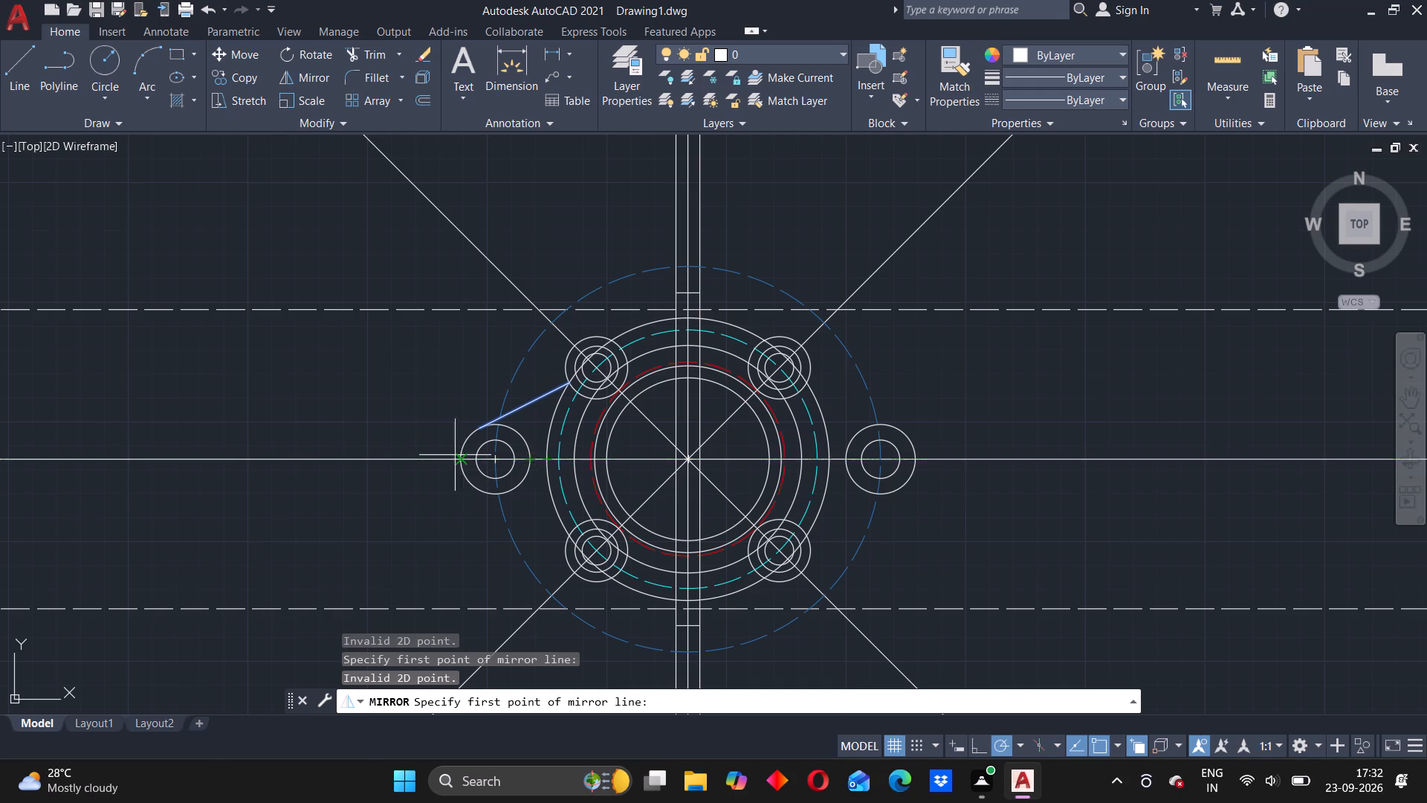
pyautogui.click(435, 458)
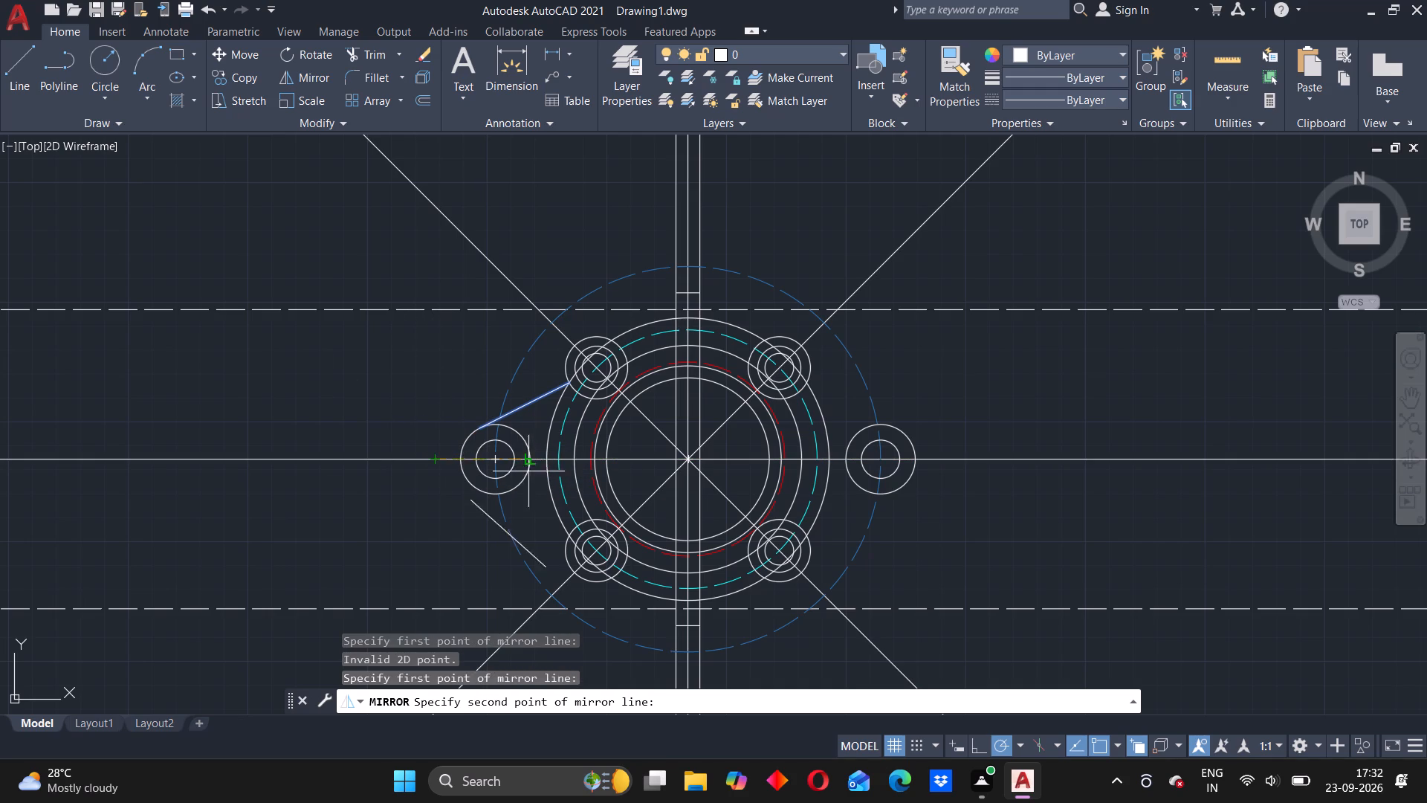
pyautogui.click(543, 463)
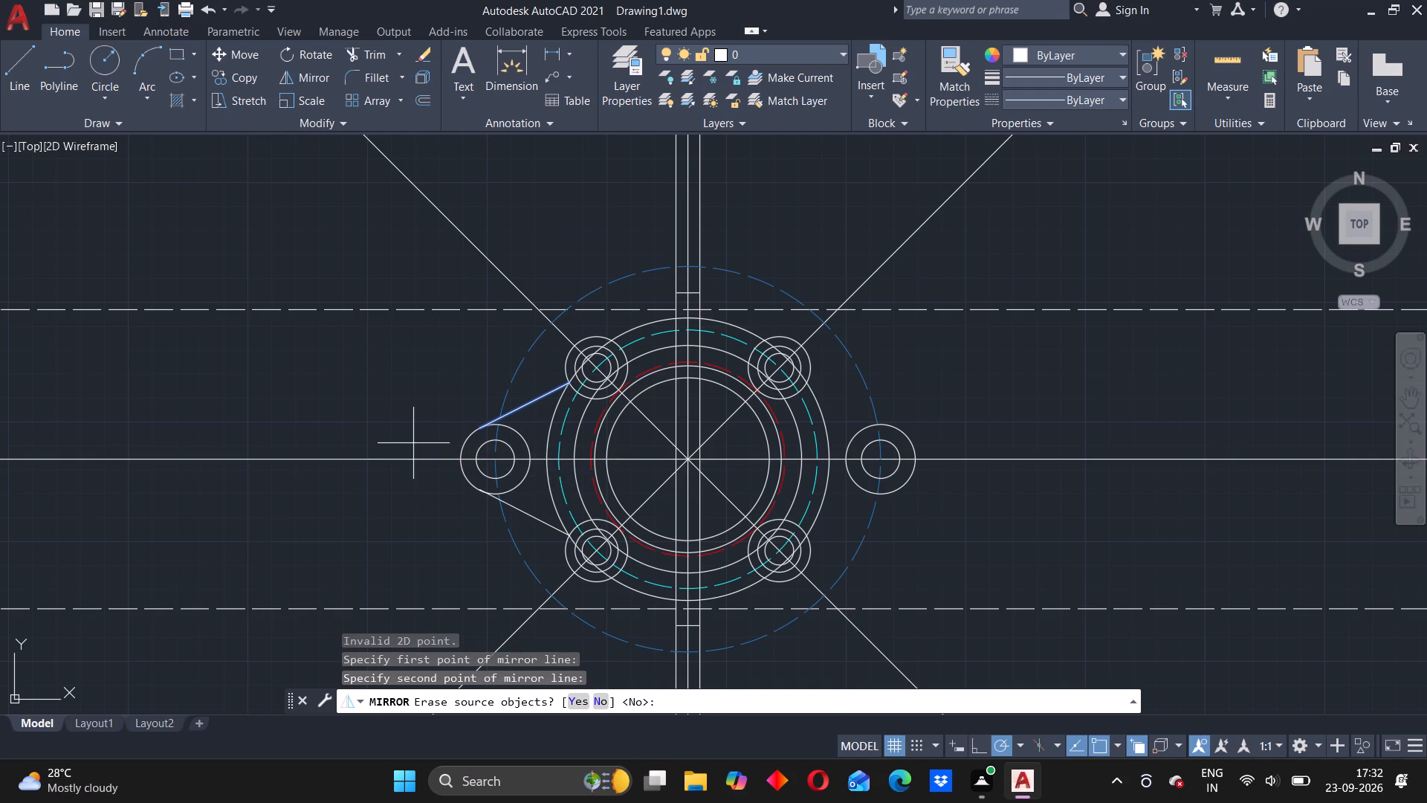
pyautogui.rightClick(413, 436)
pyautogui.click(458, 529)
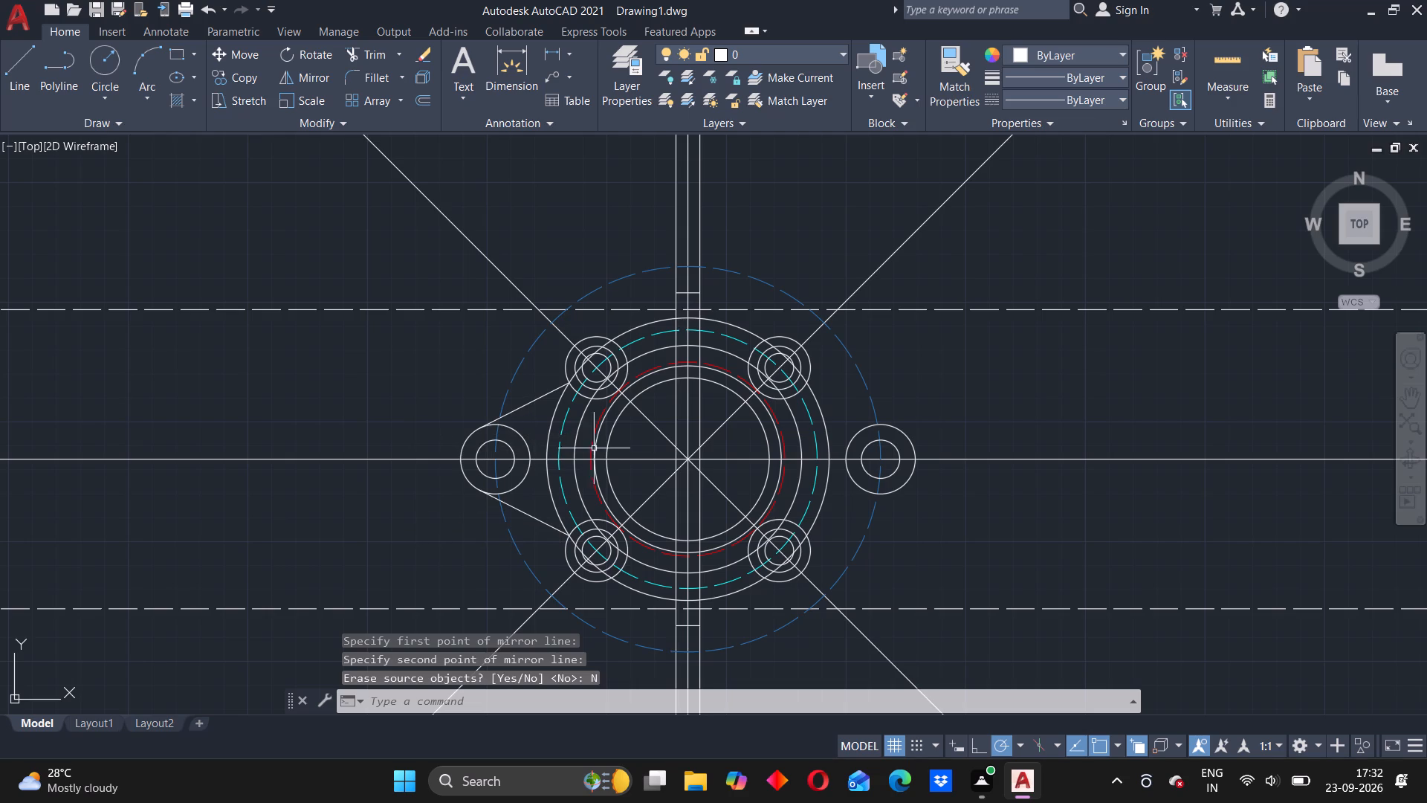
# Mirror both slanted tangent lines of the left lug about the vertical centreline through the flange centre, keeping the source lines.
pyautogui.scroll(-3, 561, 500)
pyautogui.scroll(6, 553, 497)
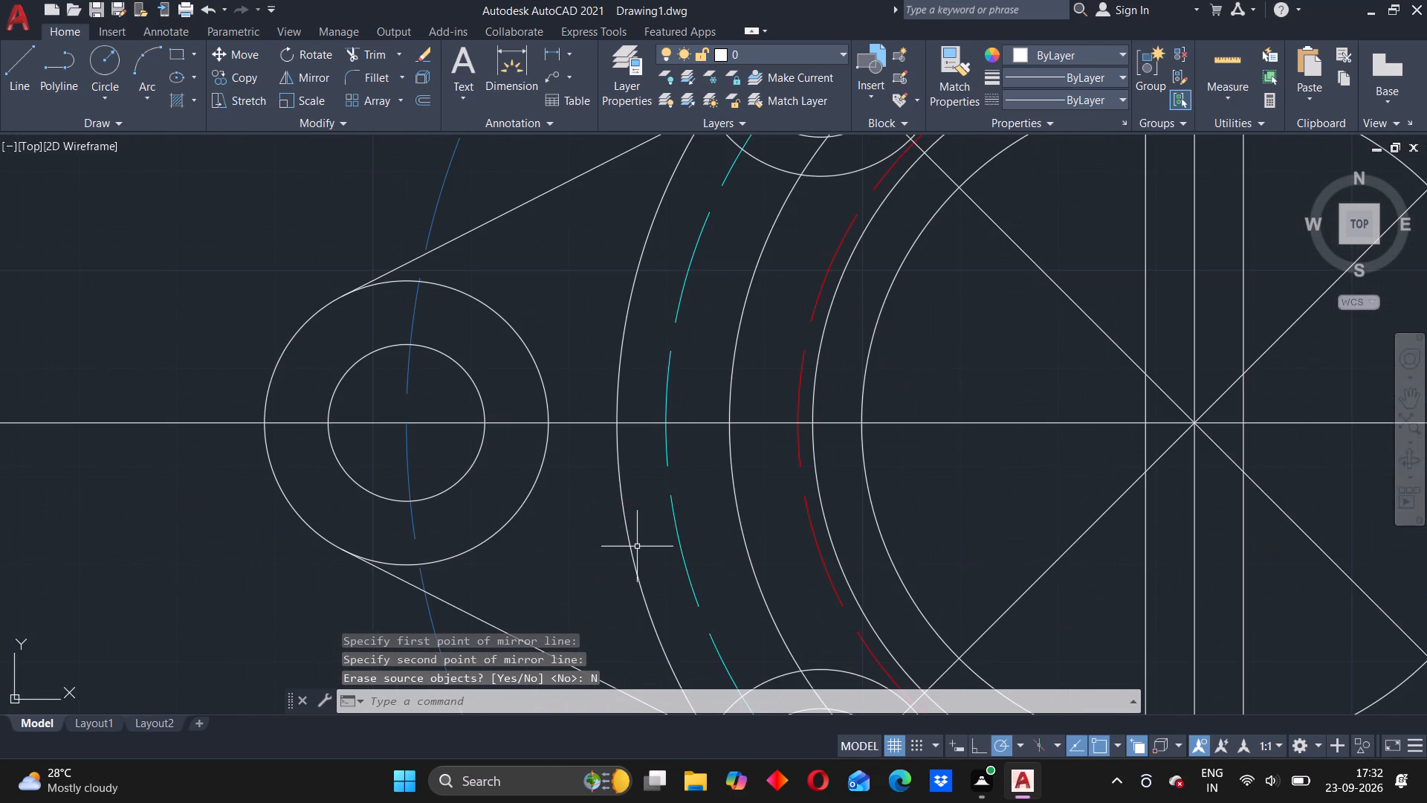
pyautogui.scroll(-3, 638, 546)
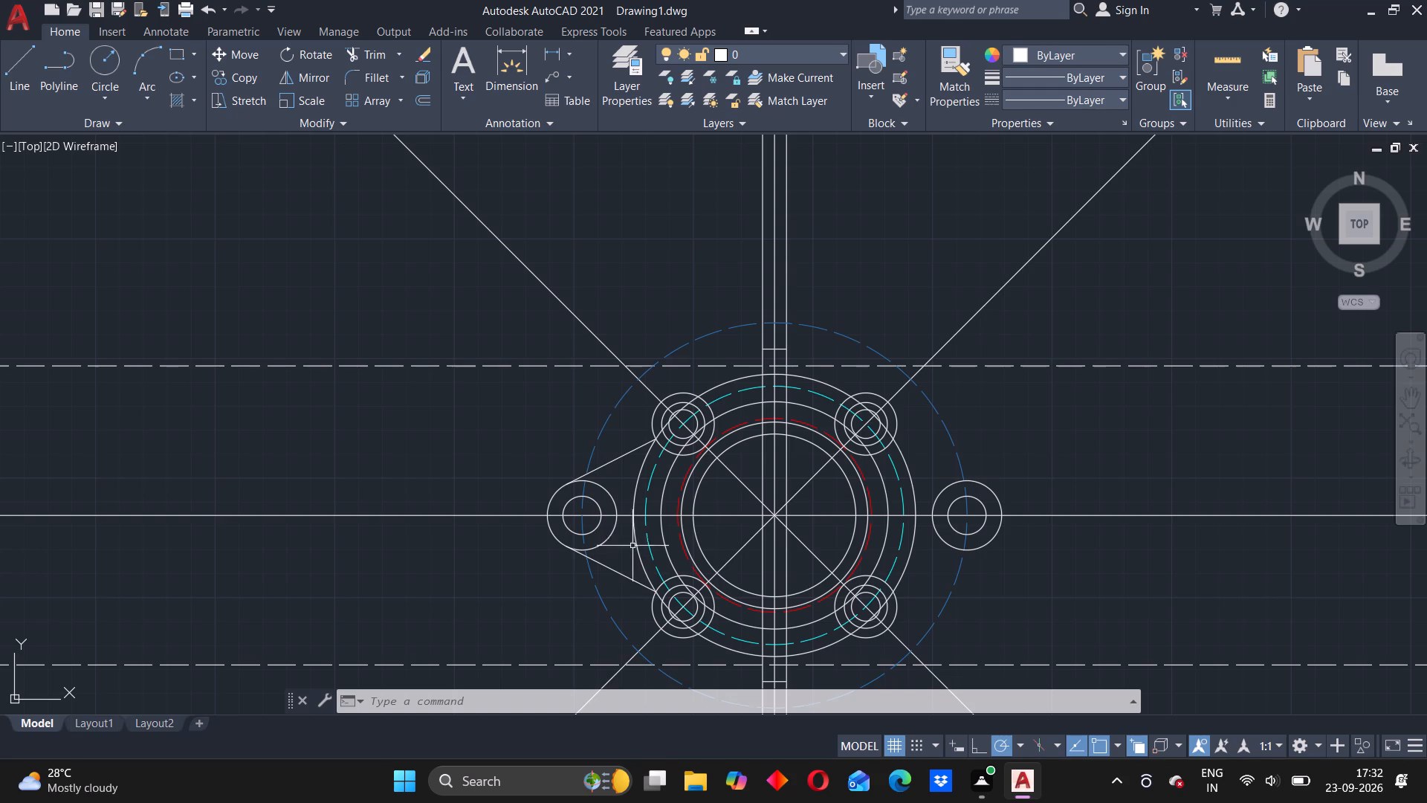
pyautogui.write('mi')
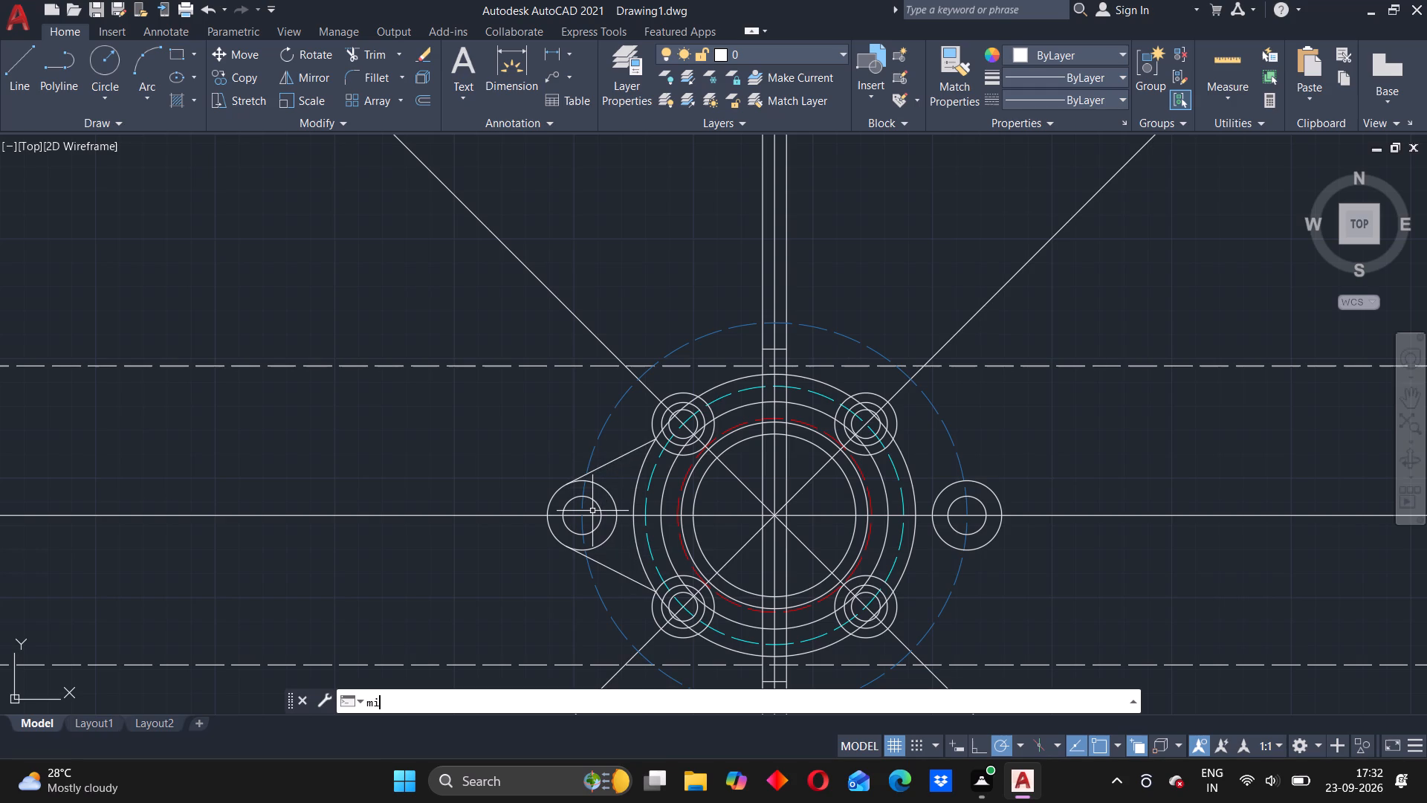
pyautogui.press('Return')
pyautogui.click(617, 459)
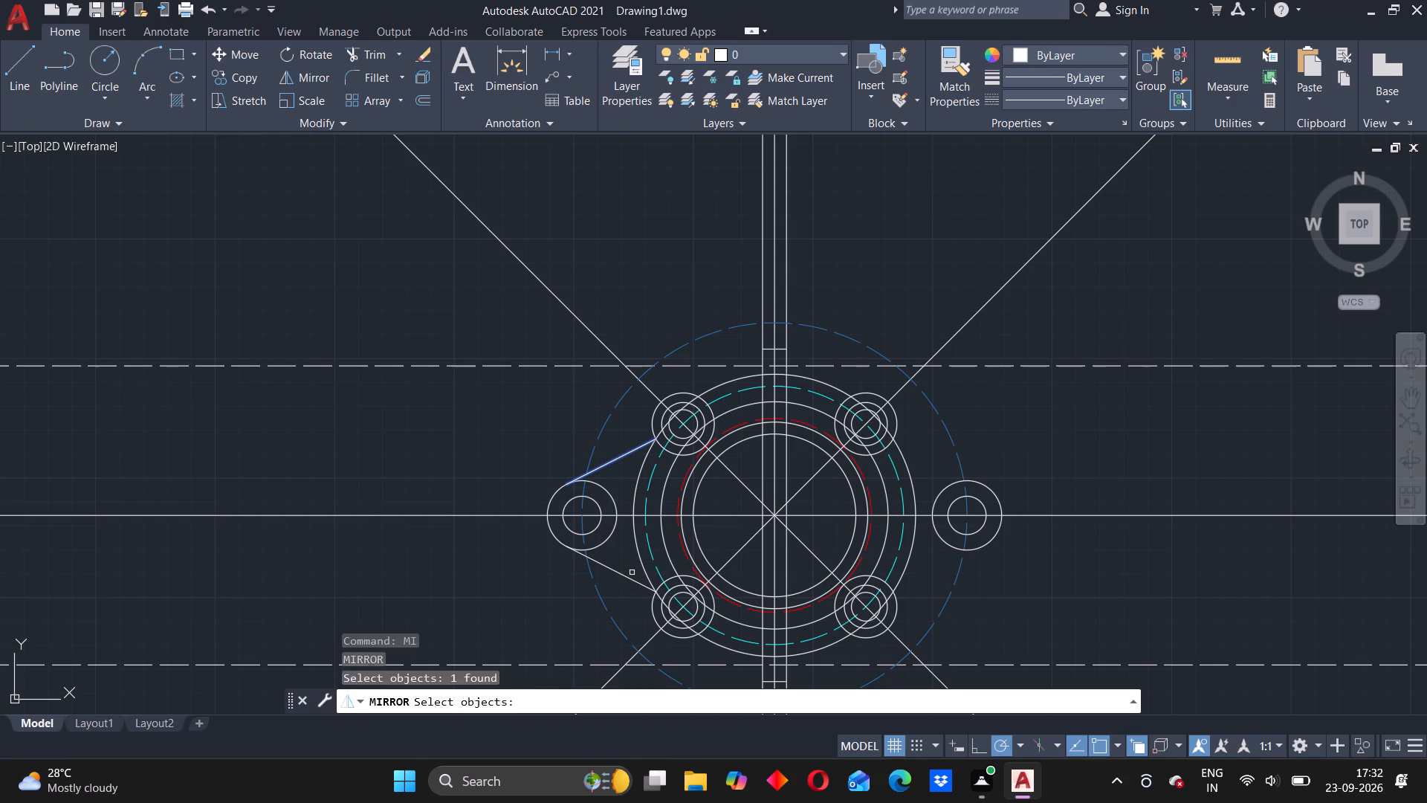
pyautogui.click(627, 575)
pyautogui.press('Return')
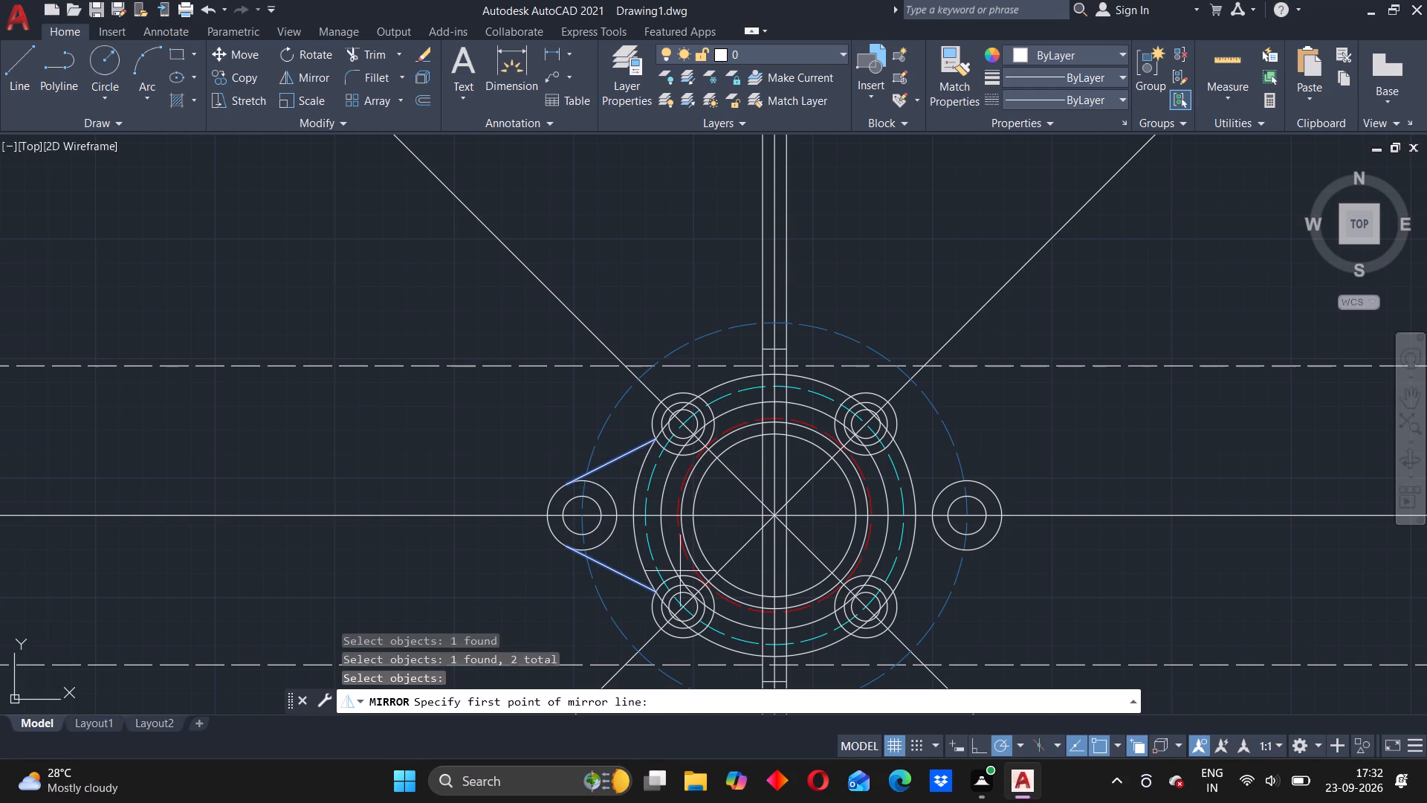
pyautogui.click(769, 519)
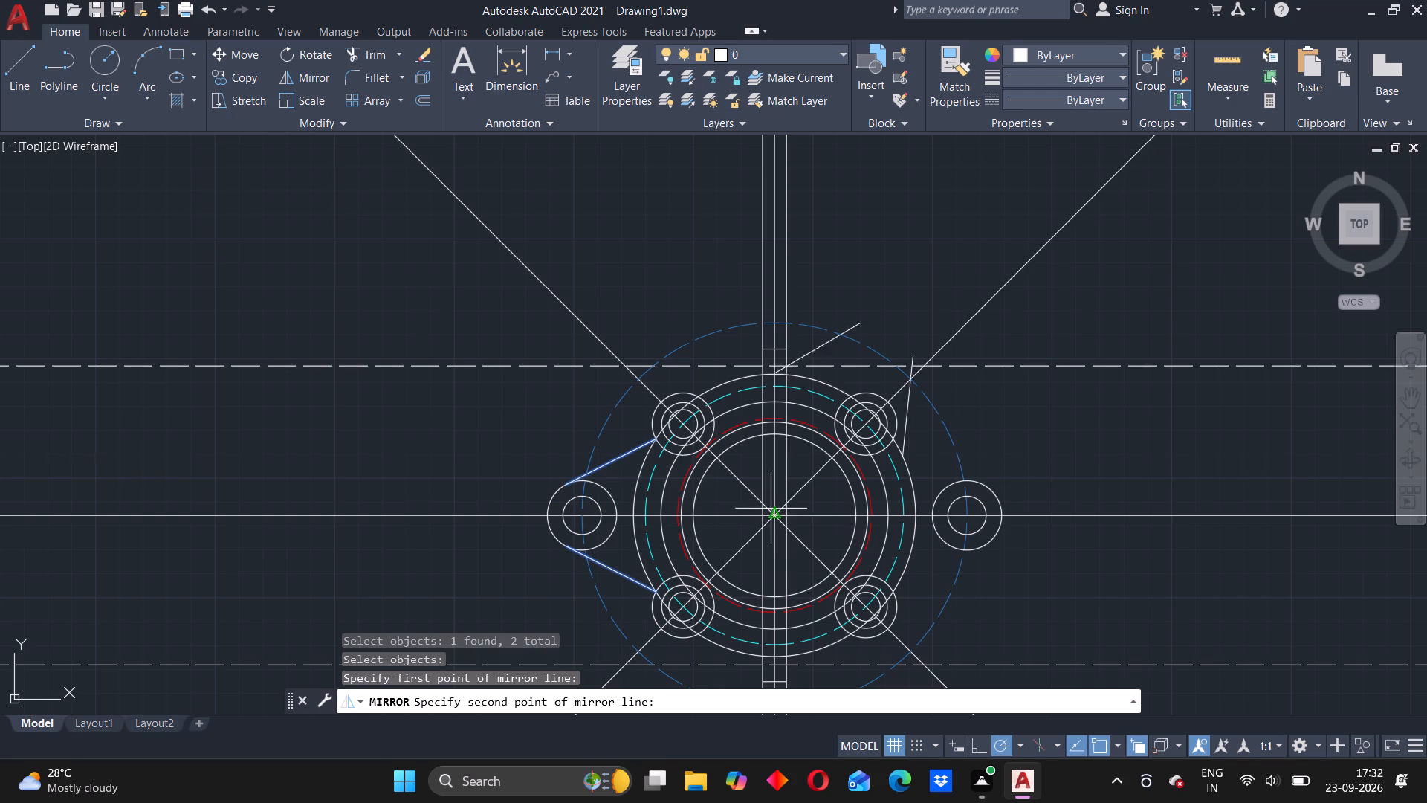
pyautogui.click(775, 492)
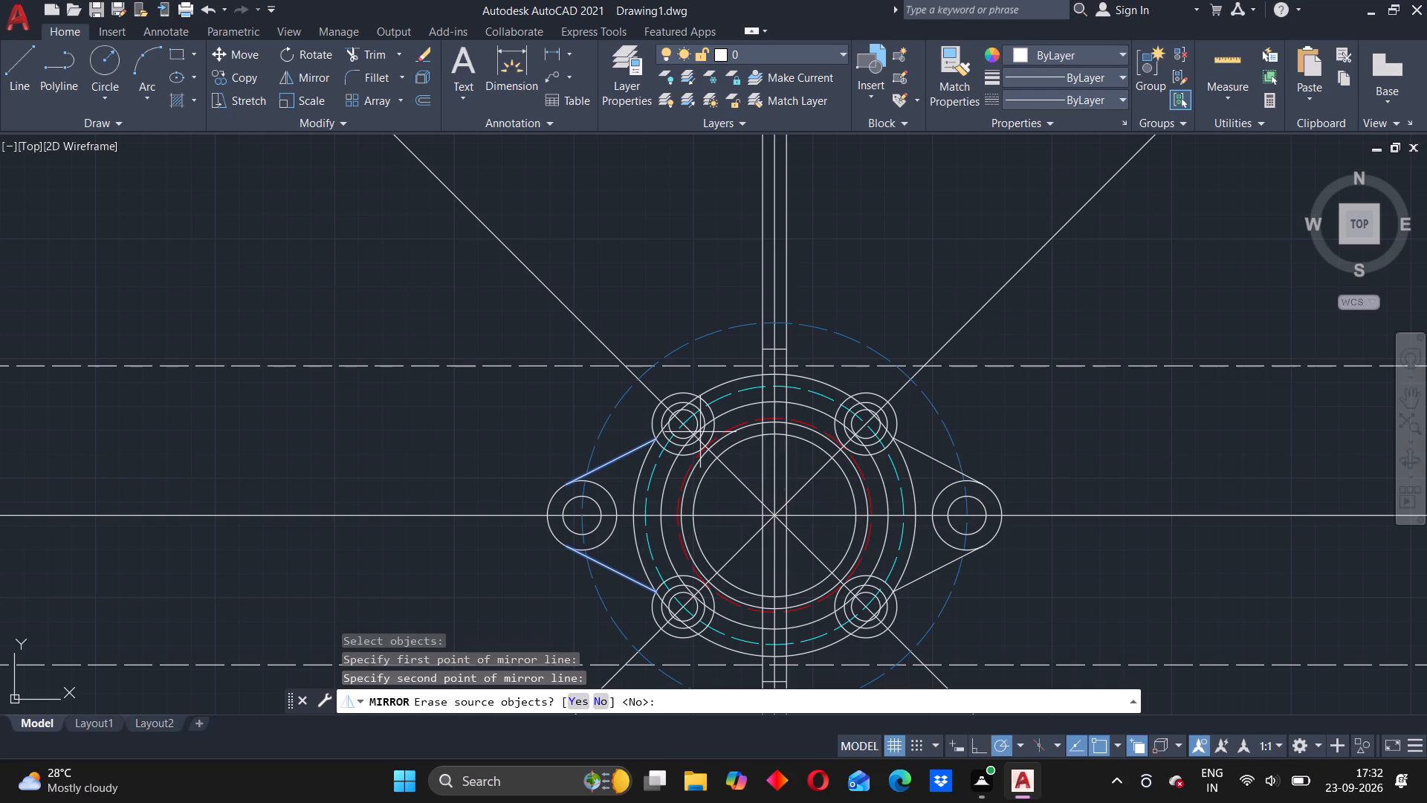
pyautogui.rightClick(450, 422)
pyautogui.click(499, 515)
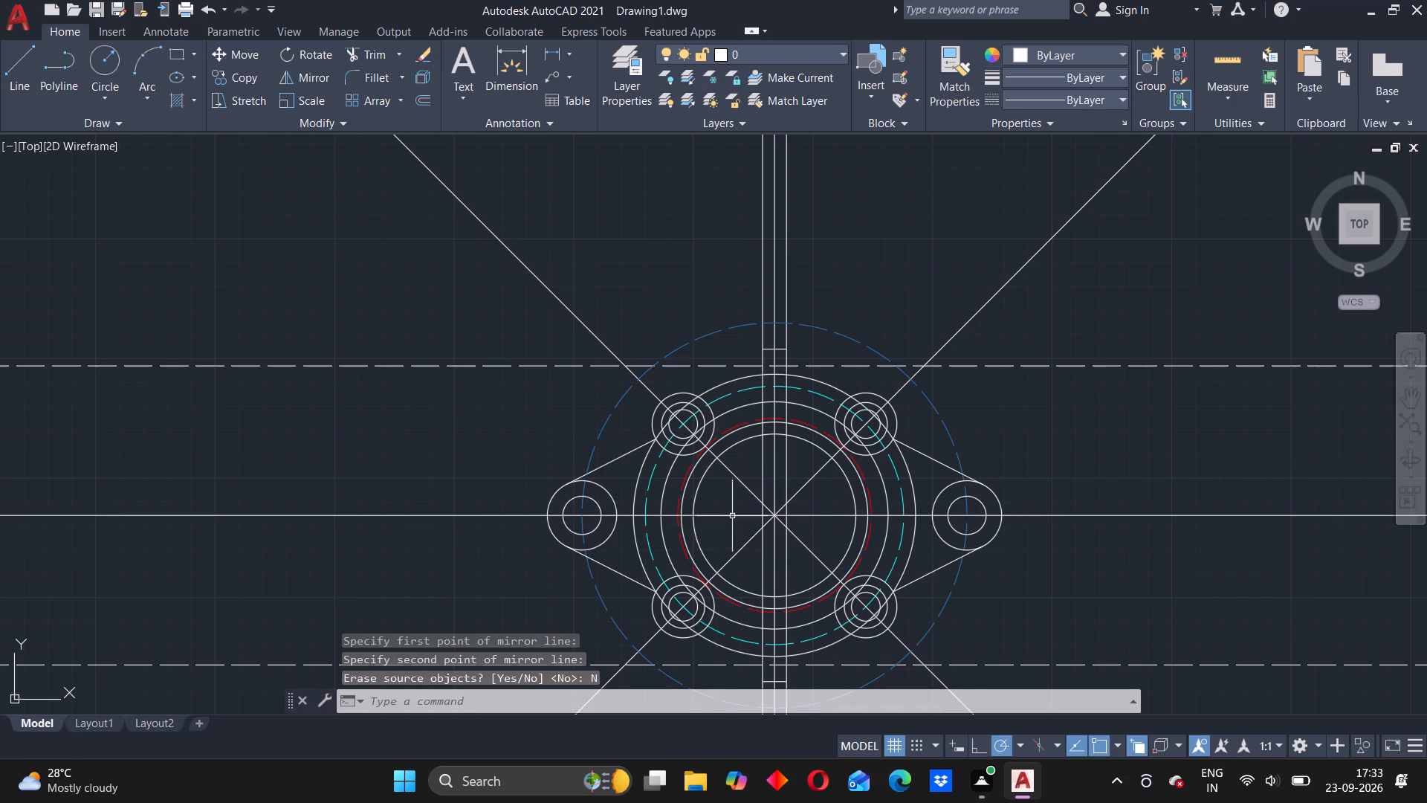
# Inspect the properties of the flange's solid outer circle and of the cyan dashed bolt circle.
pyautogui.scroll(-2, 785, 590)
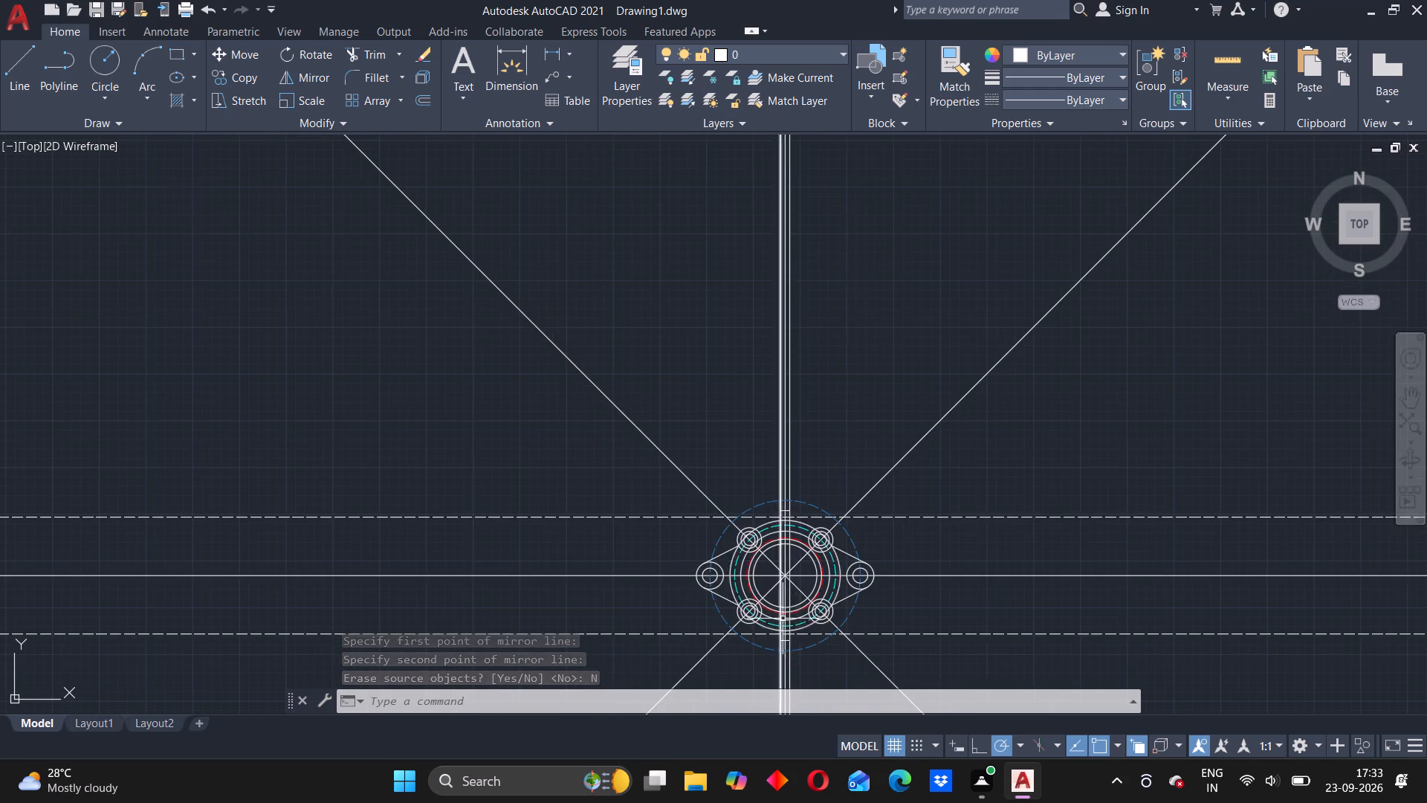
pyautogui.scroll(2, 783, 619)
pyautogui.scroll(-2, 804, 632)
pyautogui.scroll(3, 795, 614)
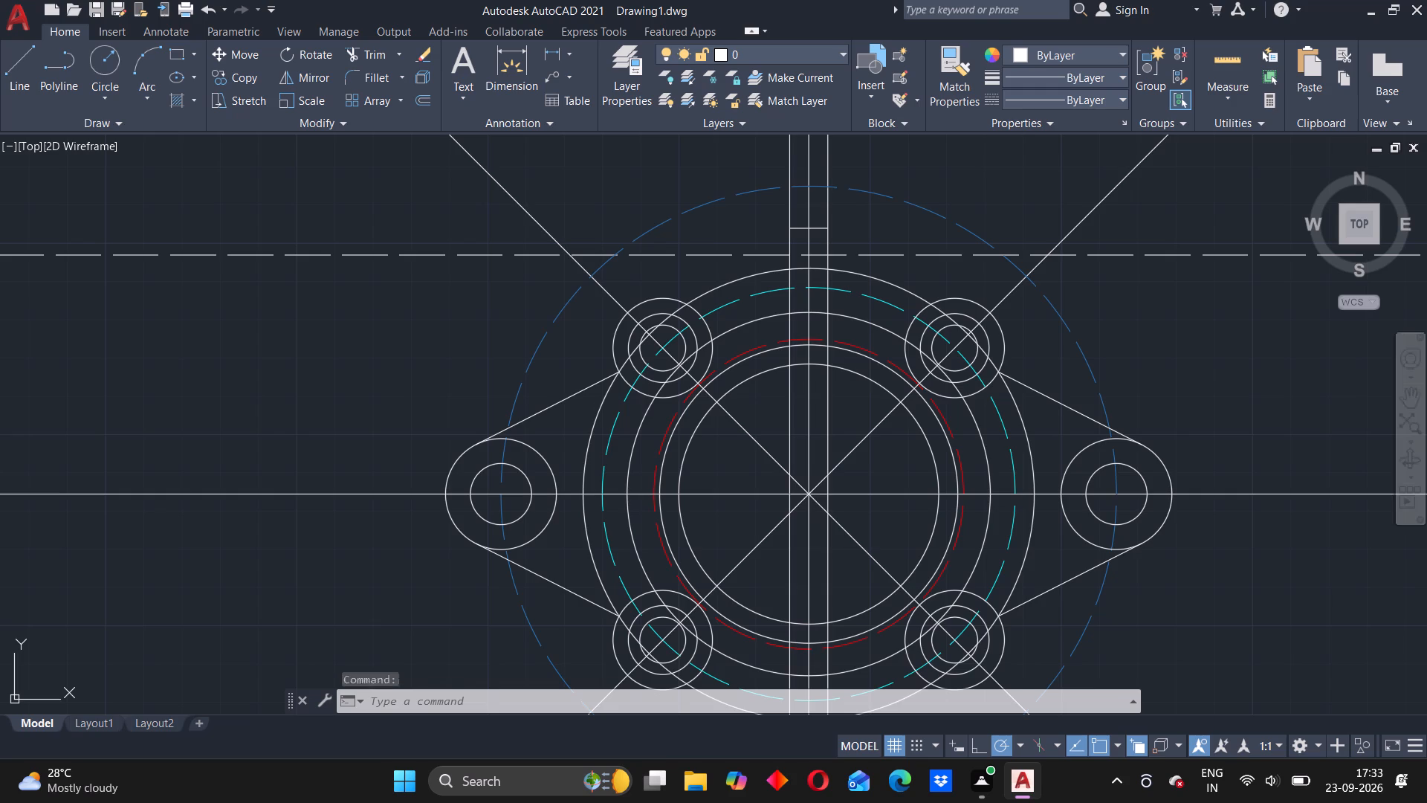
pyautogui.doubleClick(715, 289)
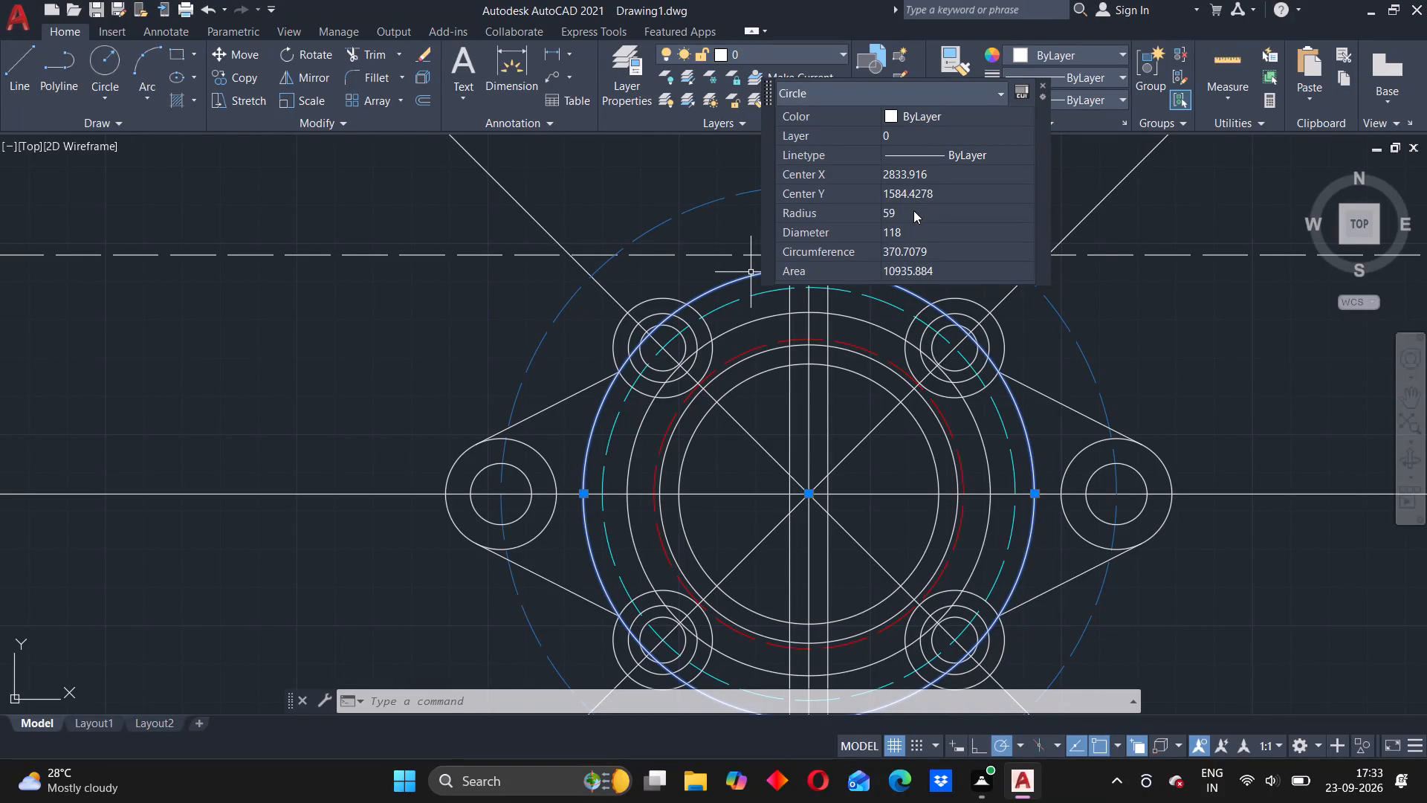
pyautogui.press('Escape')
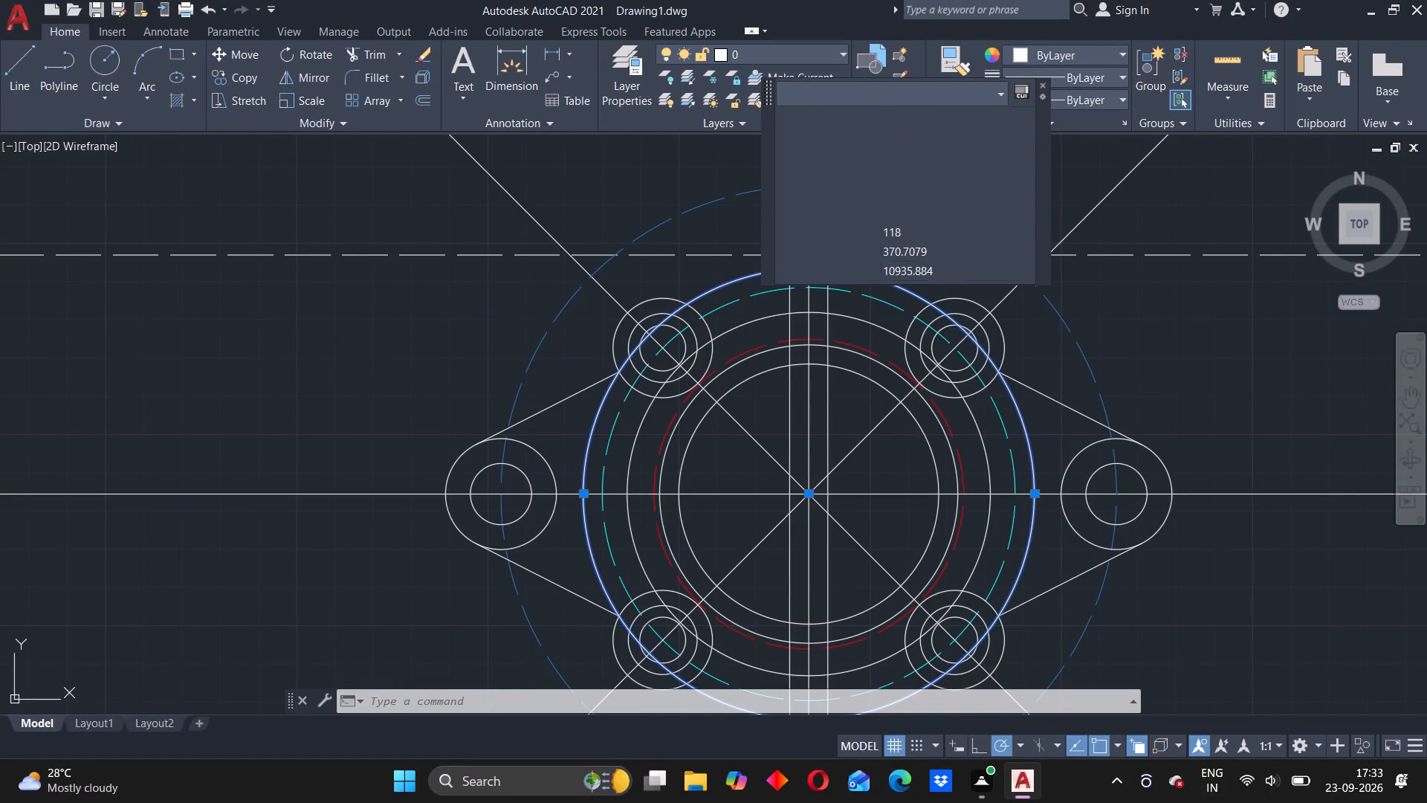
pyautogui.doubleClick(728, 303)
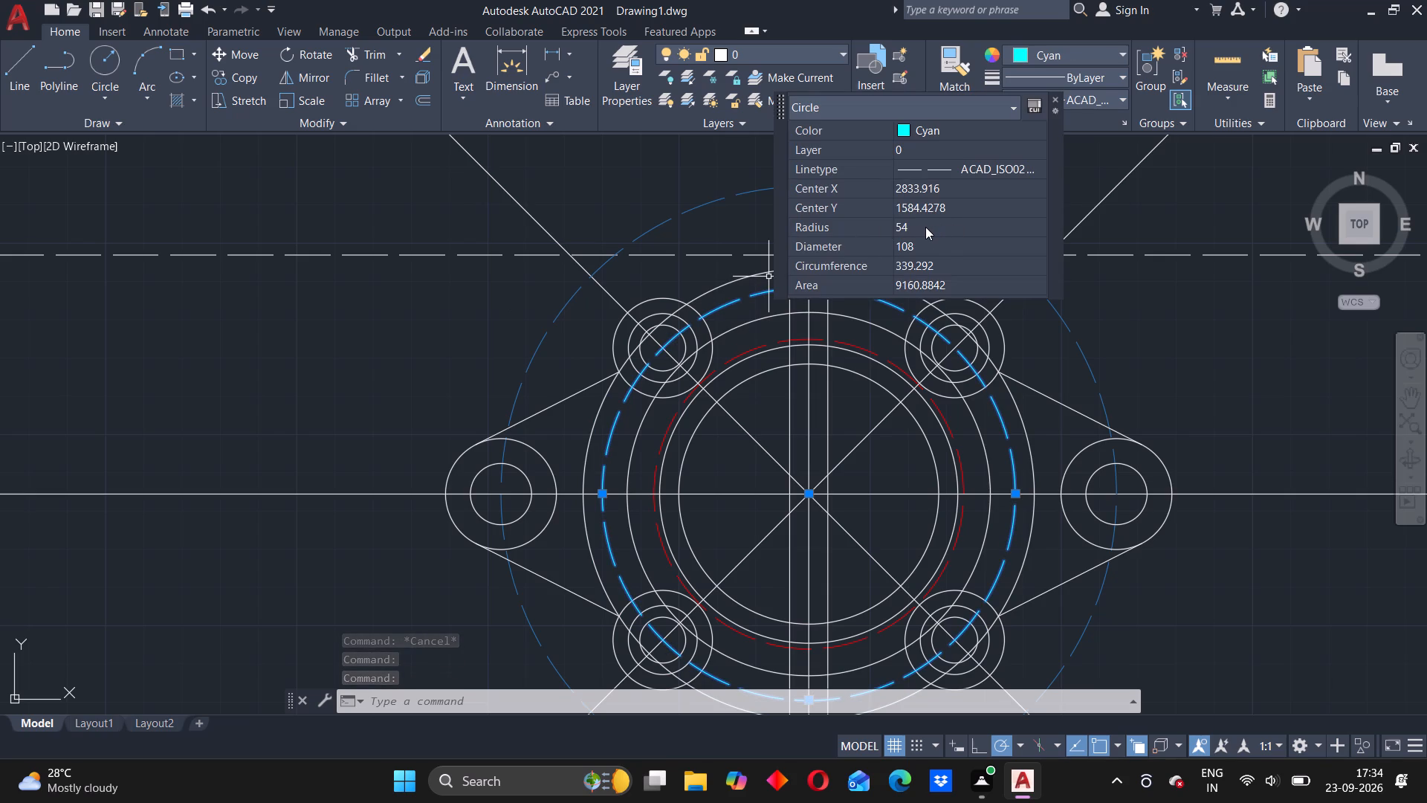
pyautogui.press('Escape')
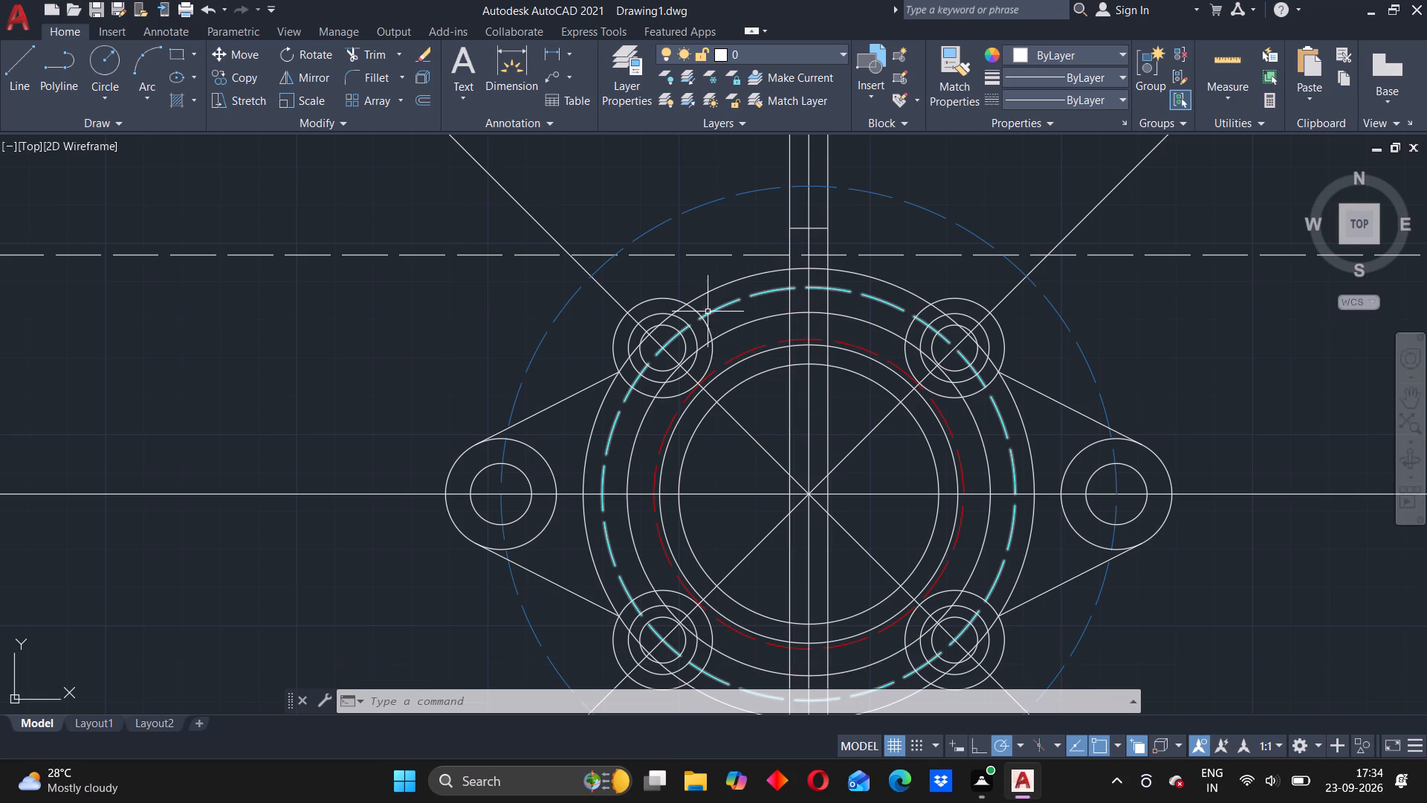
# Fillet the upper-left boss's outer circle to the solid circle just inside the cyan dashed one, both sides, radius 3, in Multiple mode.
pyautogui.press('f')
pyautogui.write('ill')
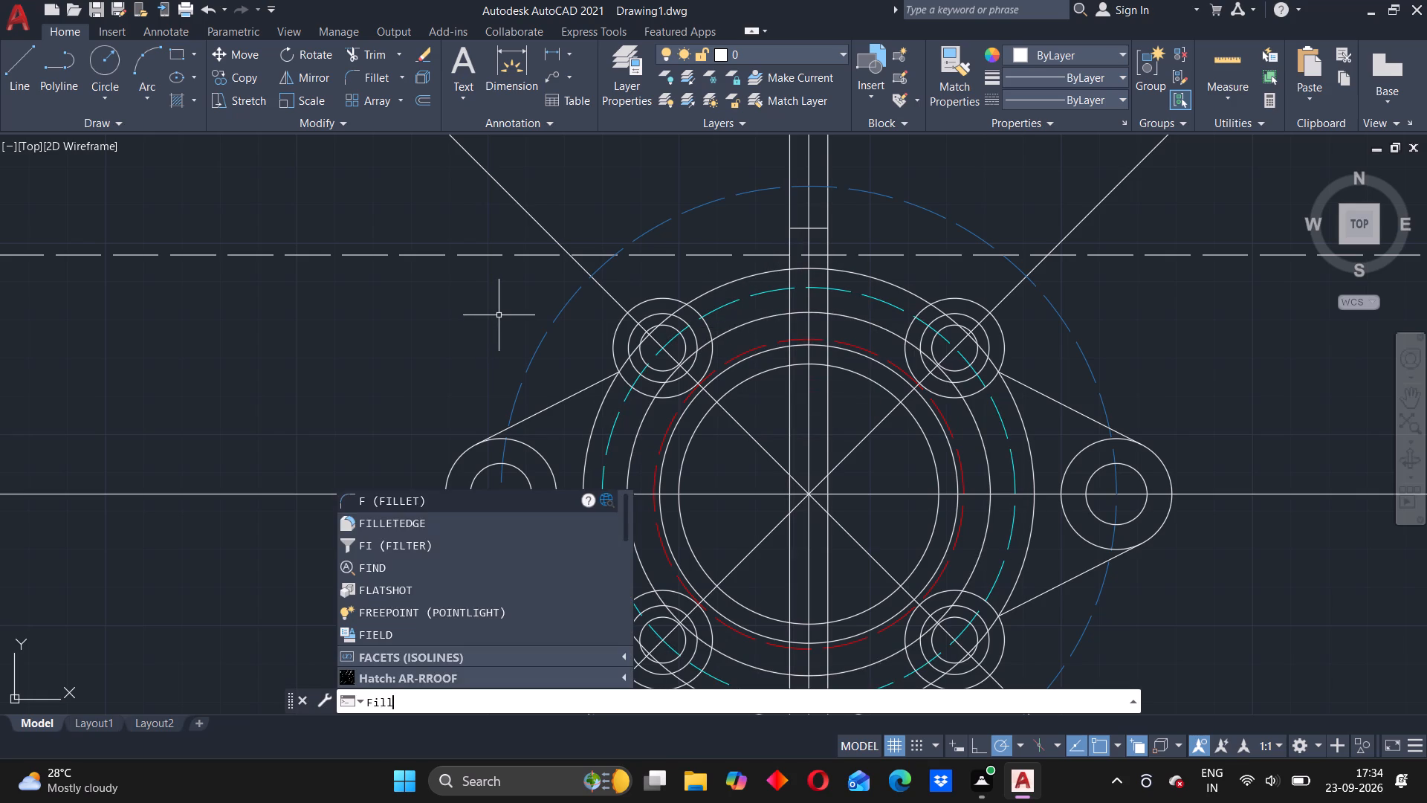
pyautogui.press('e')
pyautogui.press('t')
pyautogui.press('Return')
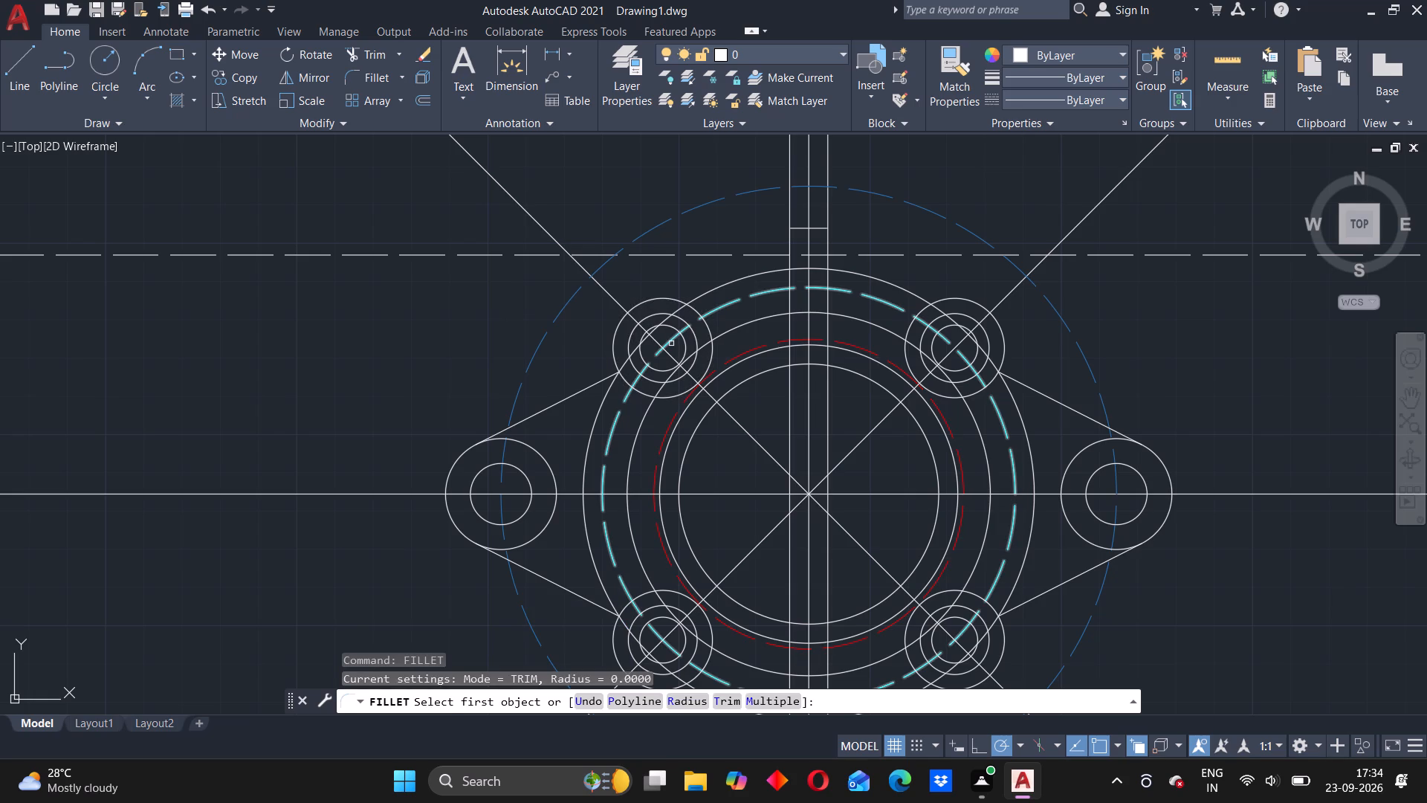
pyautogui.rightClick(381, 352)
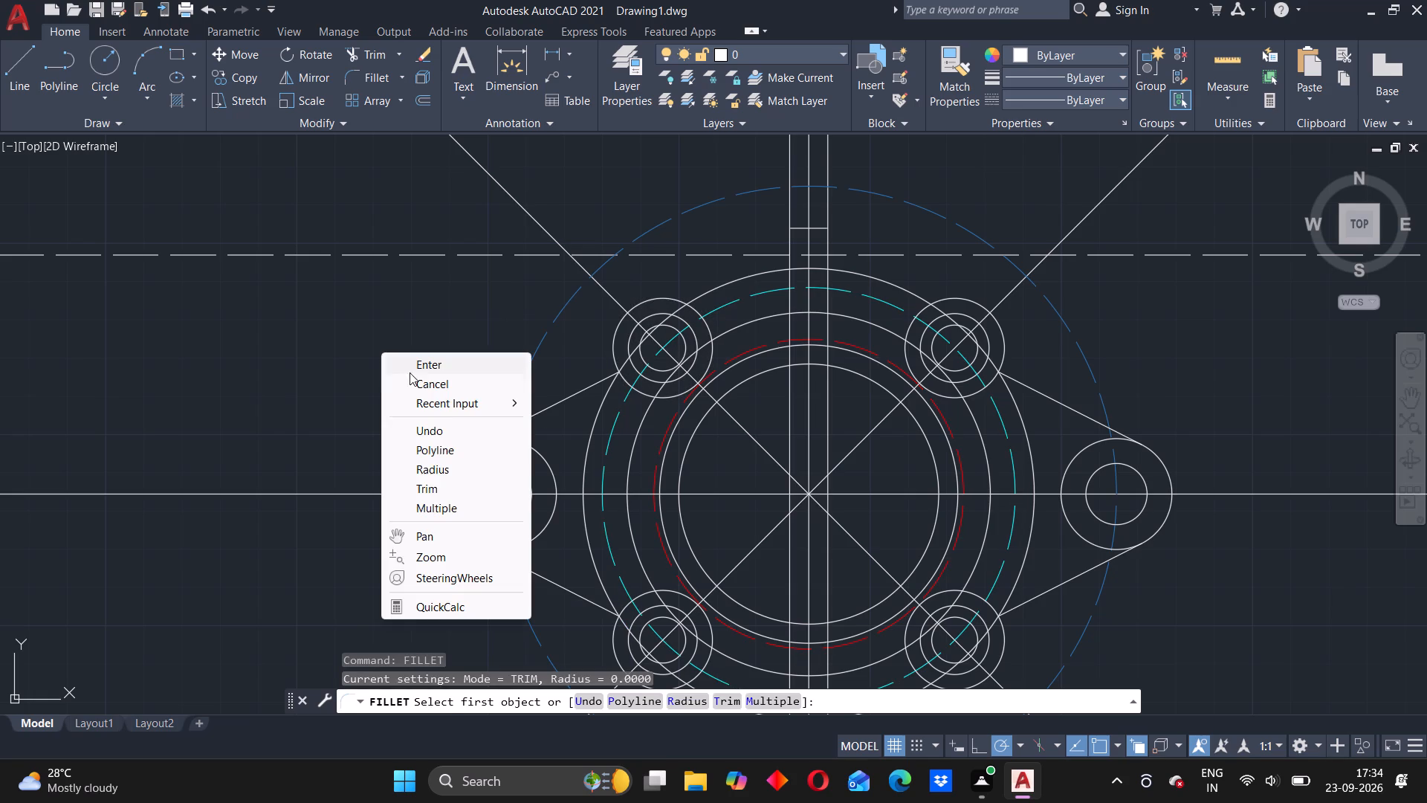
pyautogui.click(441, 501)
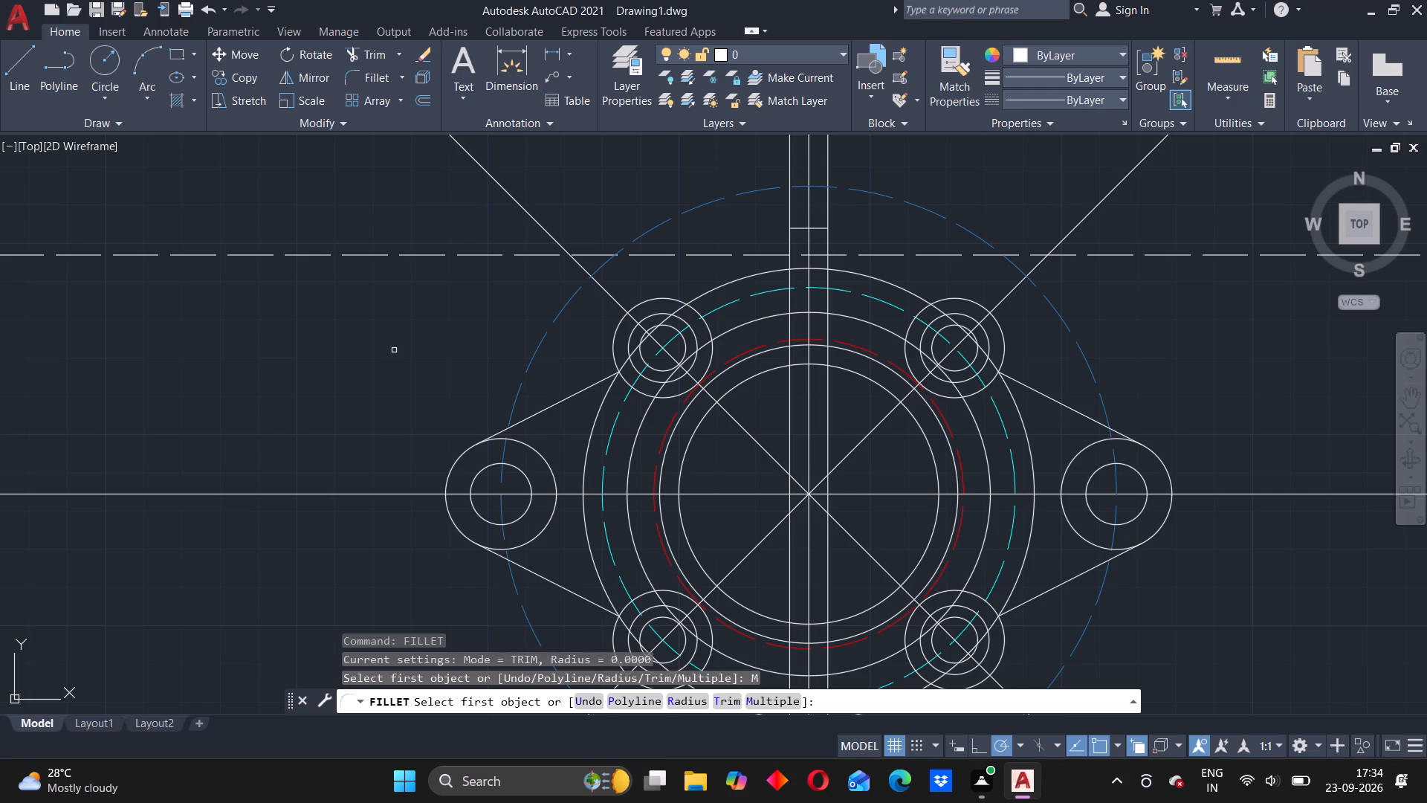
pyautogui.rightClick(394, 350)
pyautogui.click(436, 474)
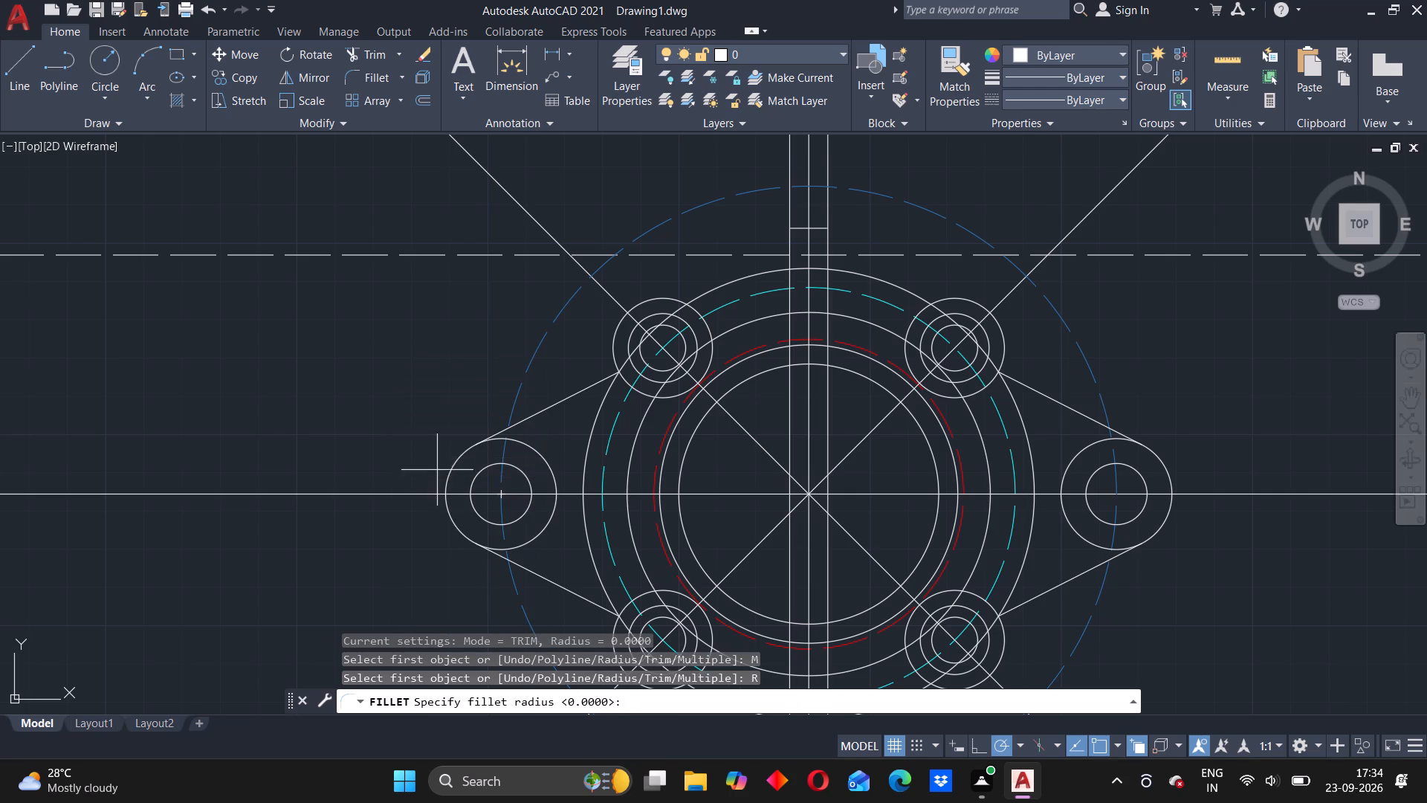
pyautogui.press('3')
pyautogui.press('Return')
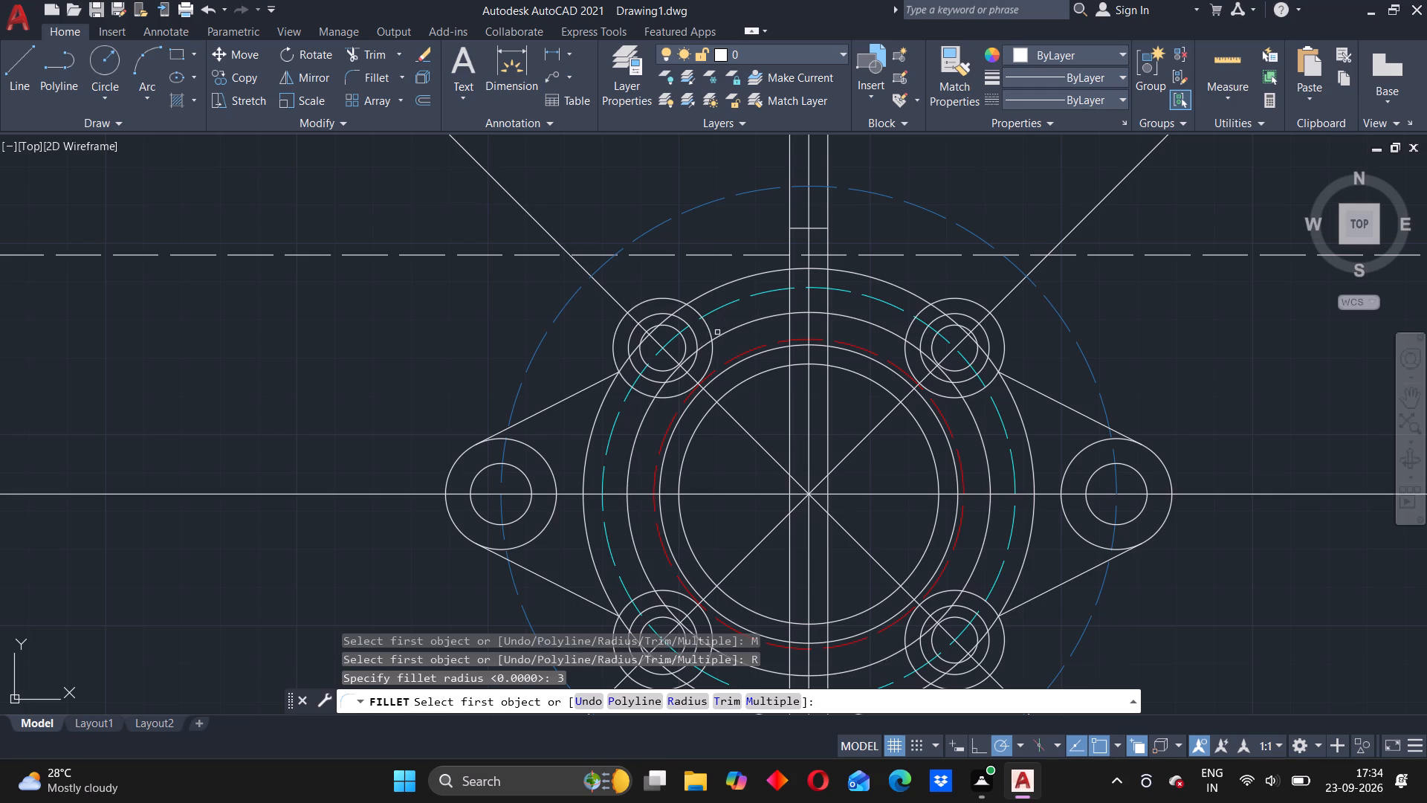
pyautogui.click(711, 330)
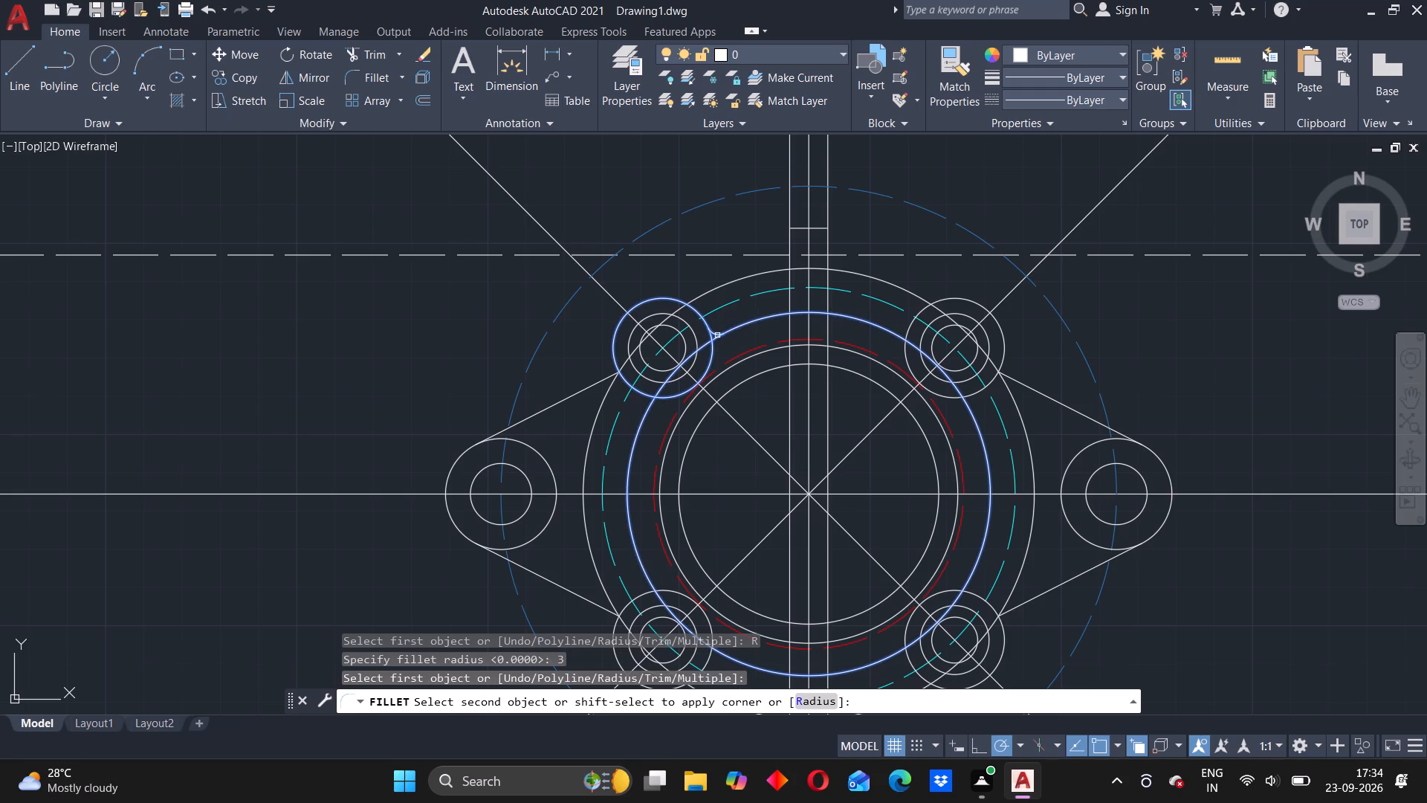
pyautogui.click(717, 335)
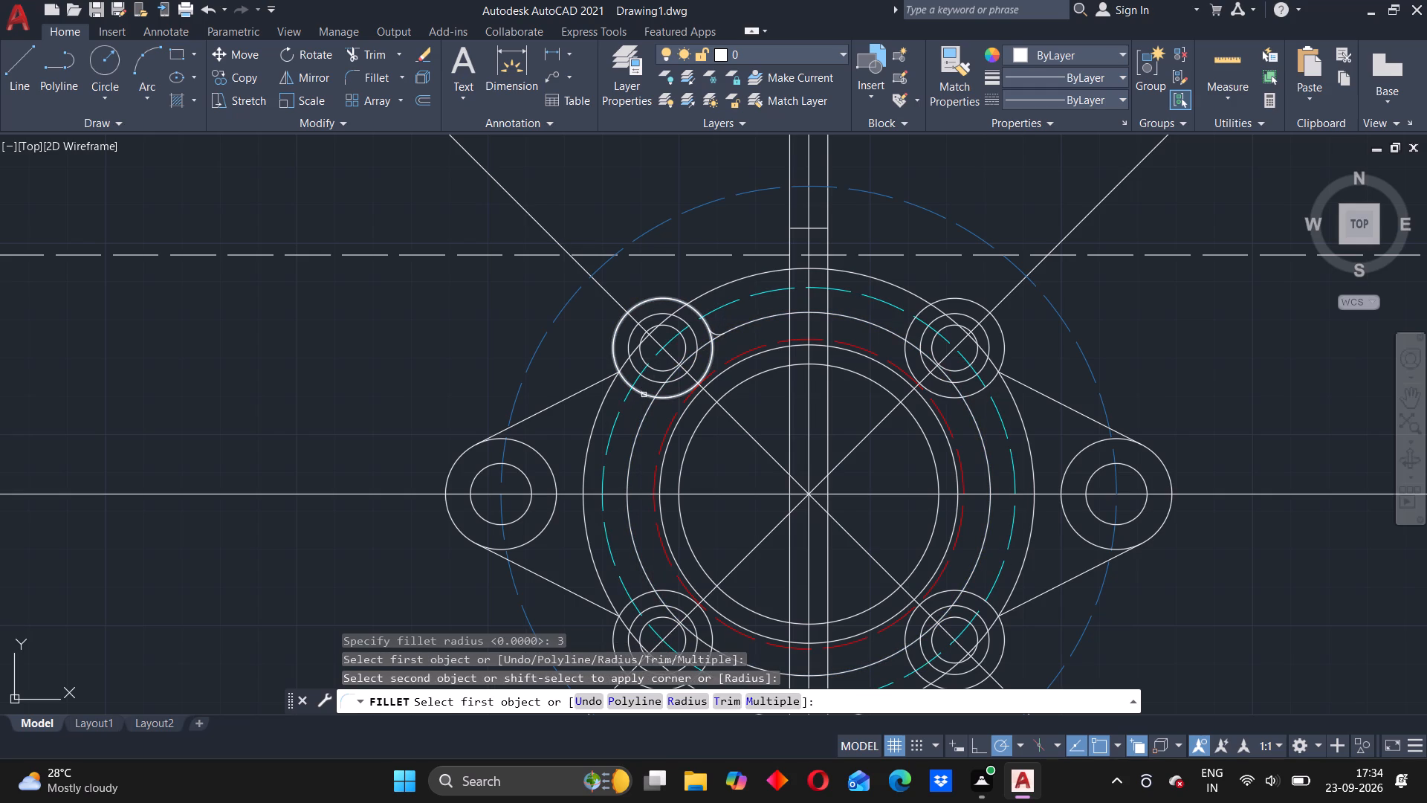
pyautogui.click(644, 394)
pyautogui.click(649, 414)
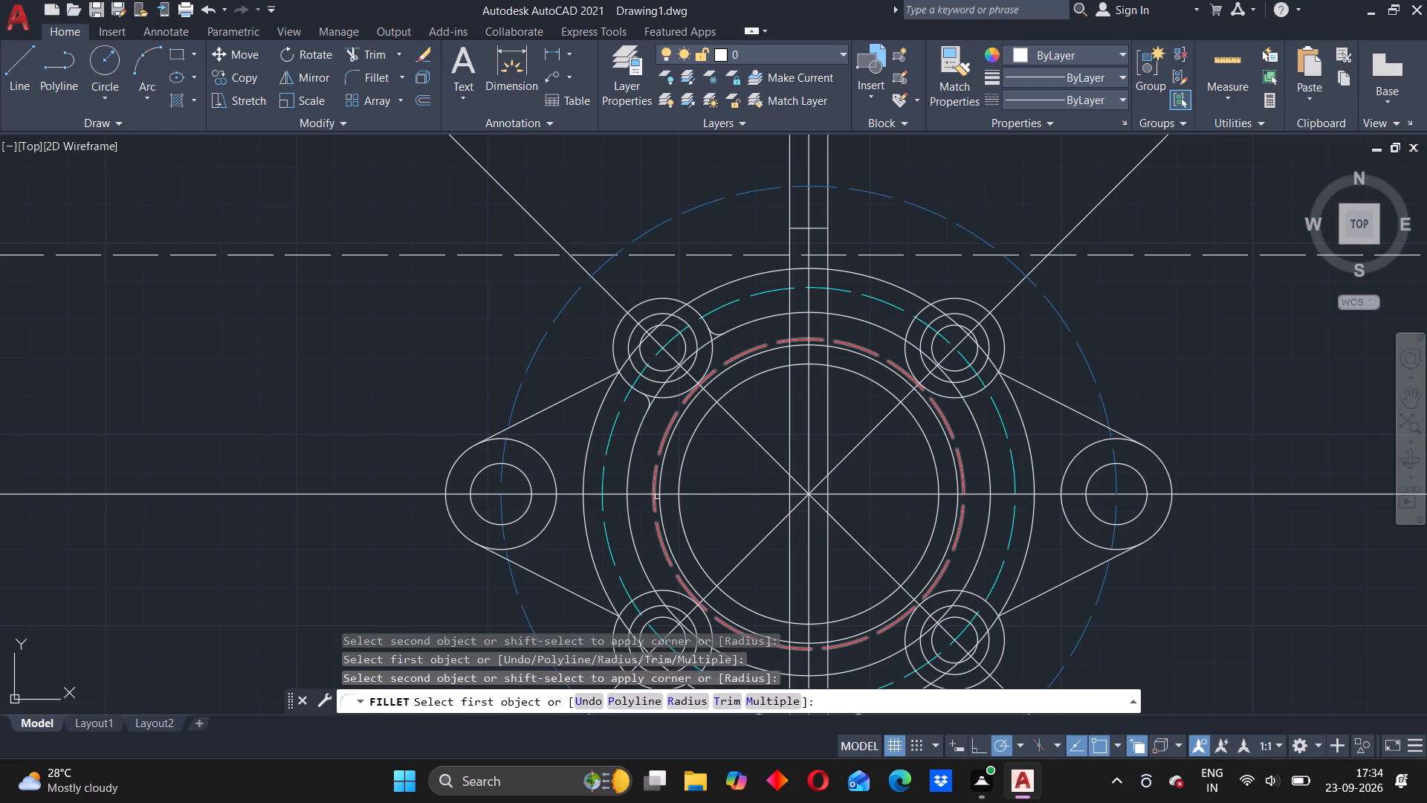
# Add radius 3 fillets on both sides of the lower-left boss, between its outer circle and the solid circle inside the cyan dashed one.
pyautogui.scroll(1, 658, 494)
pyautogui.scroll(-2, 655, 482)
pyautogui.scroll(2, 629, 527)
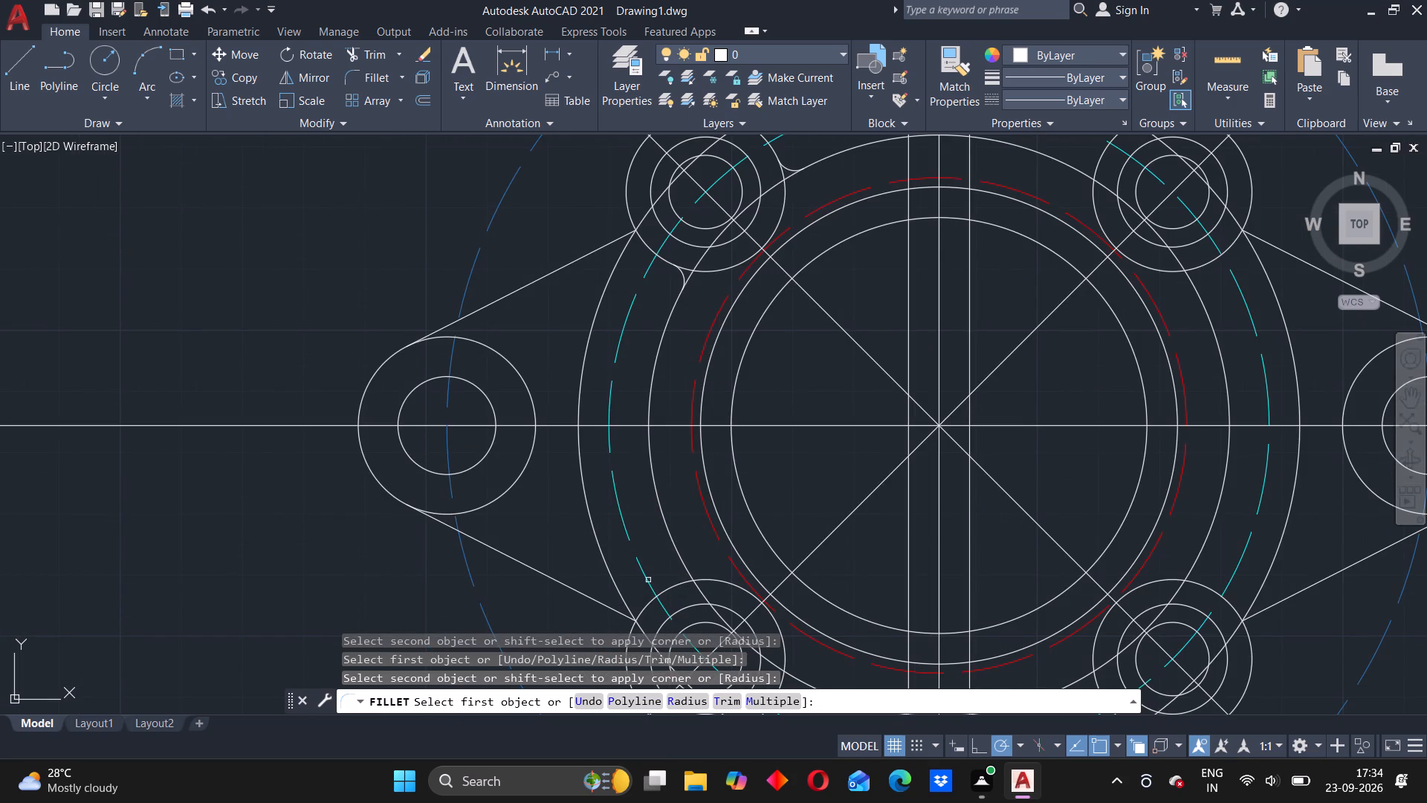
pyautogui.scroll(2, 660, 554)
pyautogui.scroll(-5, 659, 599)
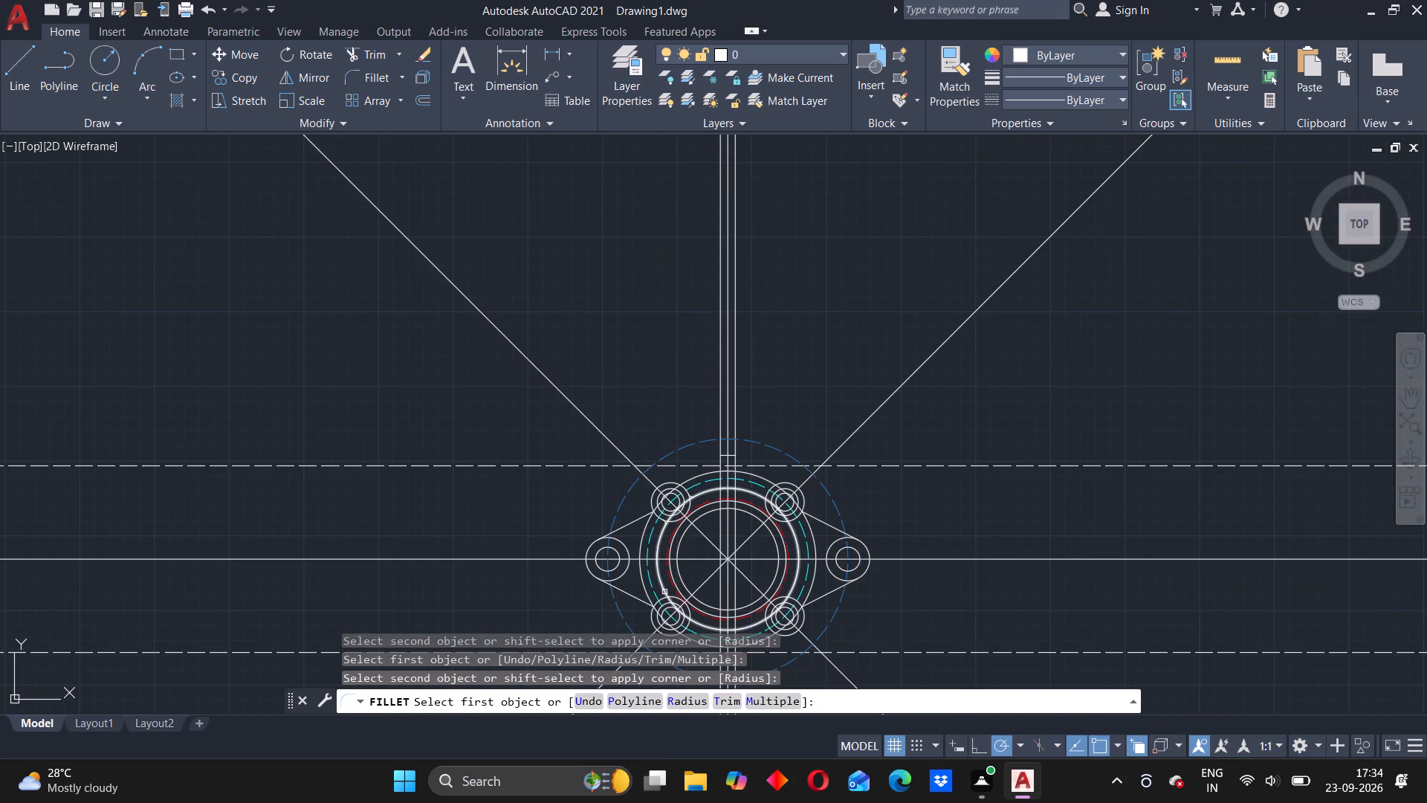
pyautogui.moveTo(664, 598); pyautogui.dragTo(699, 459, button='middle')
pyautogui.scroll(2, 702, 452)
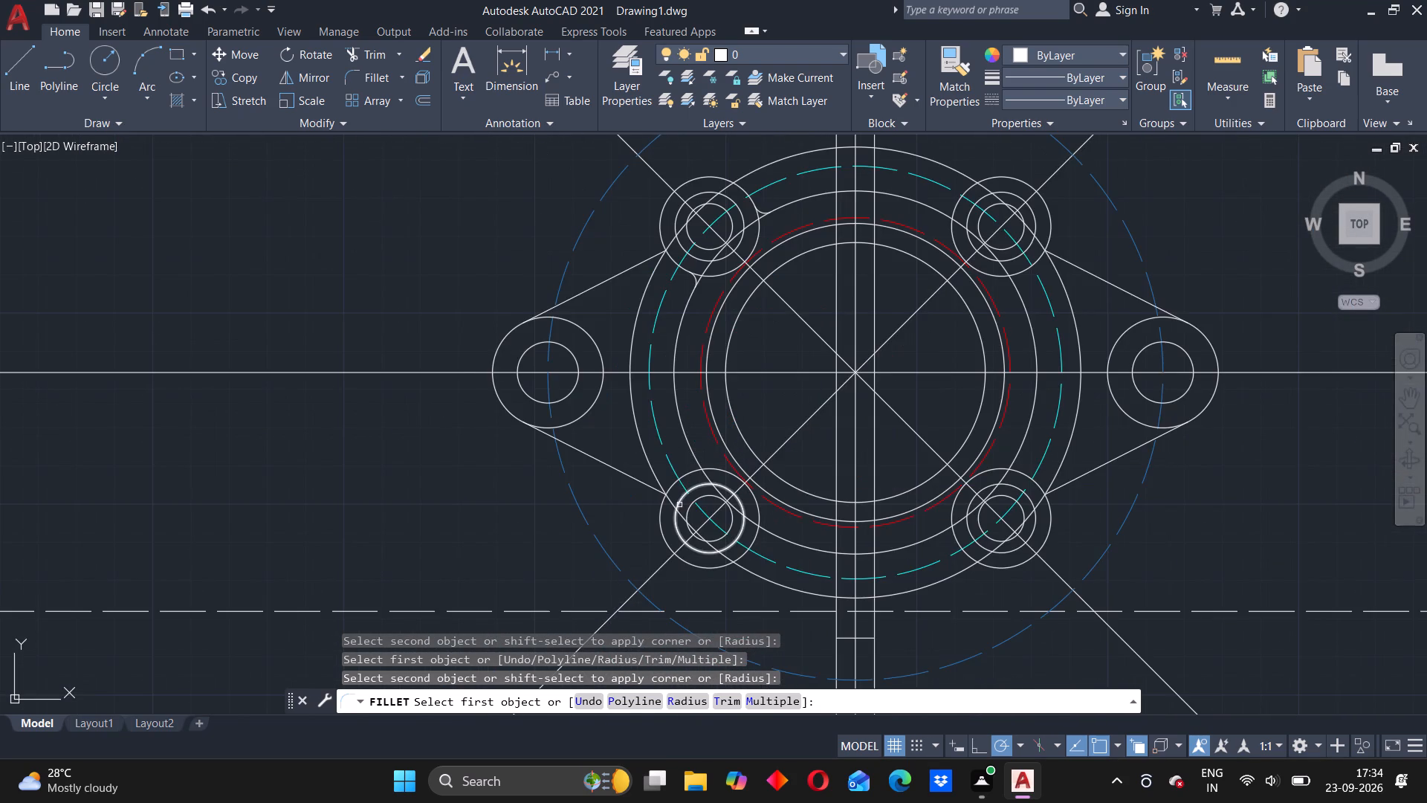
pyautogui.scroll(2, 679, 506)
pyautogui.scroll(-2, 689, 460)
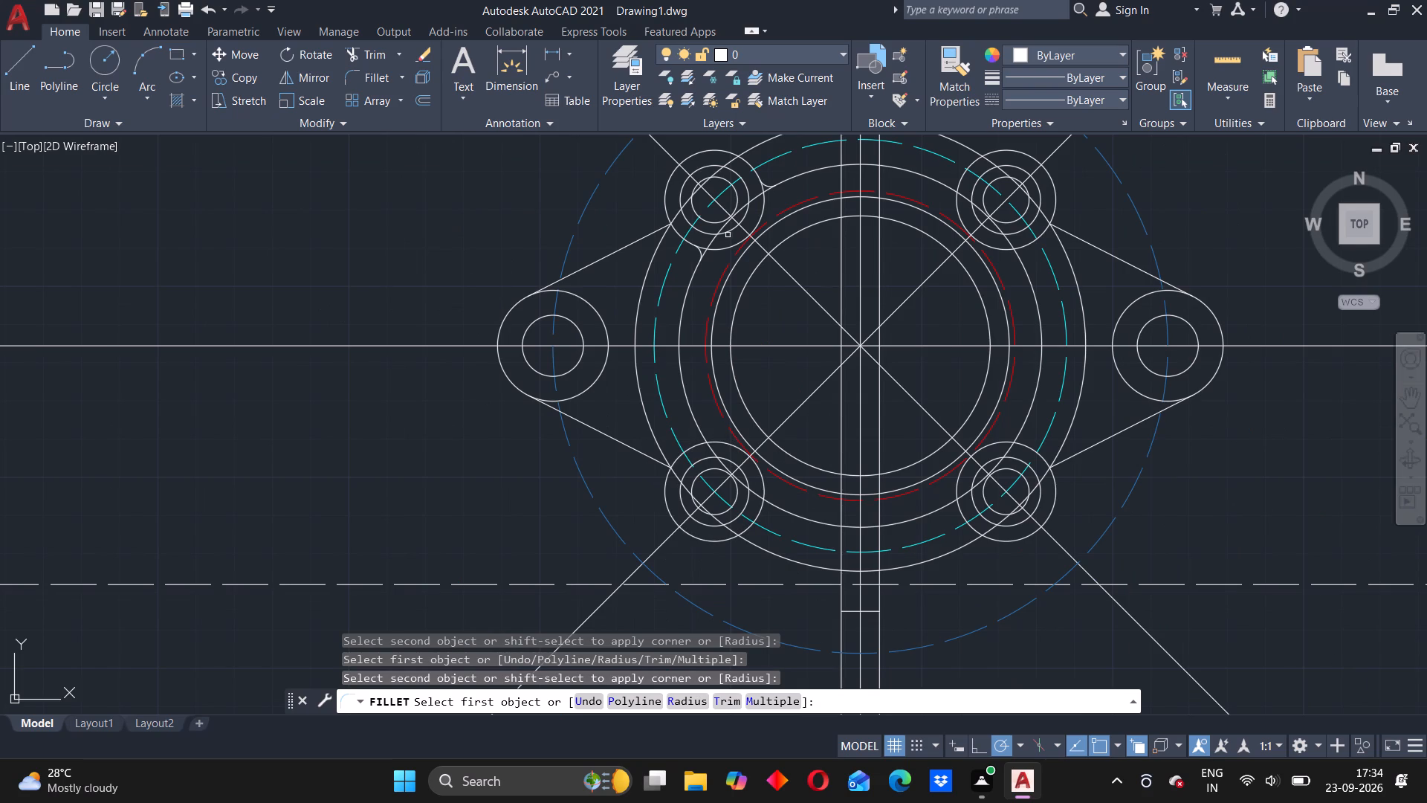
pyautogui.click(762, 515)
pyautogui.click(778, 509)
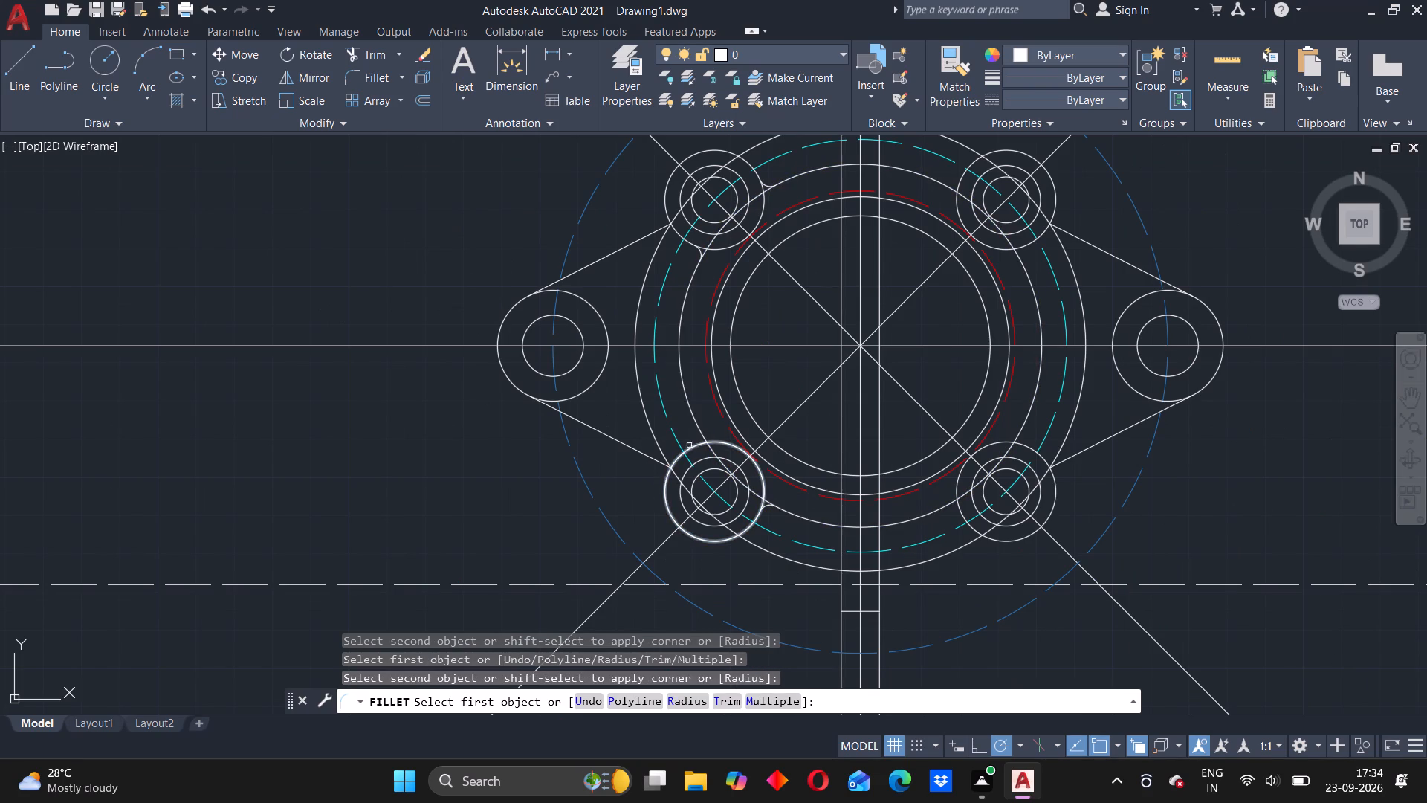
pyautogui.click(695, 447)
pyautogui.click(697, 426)
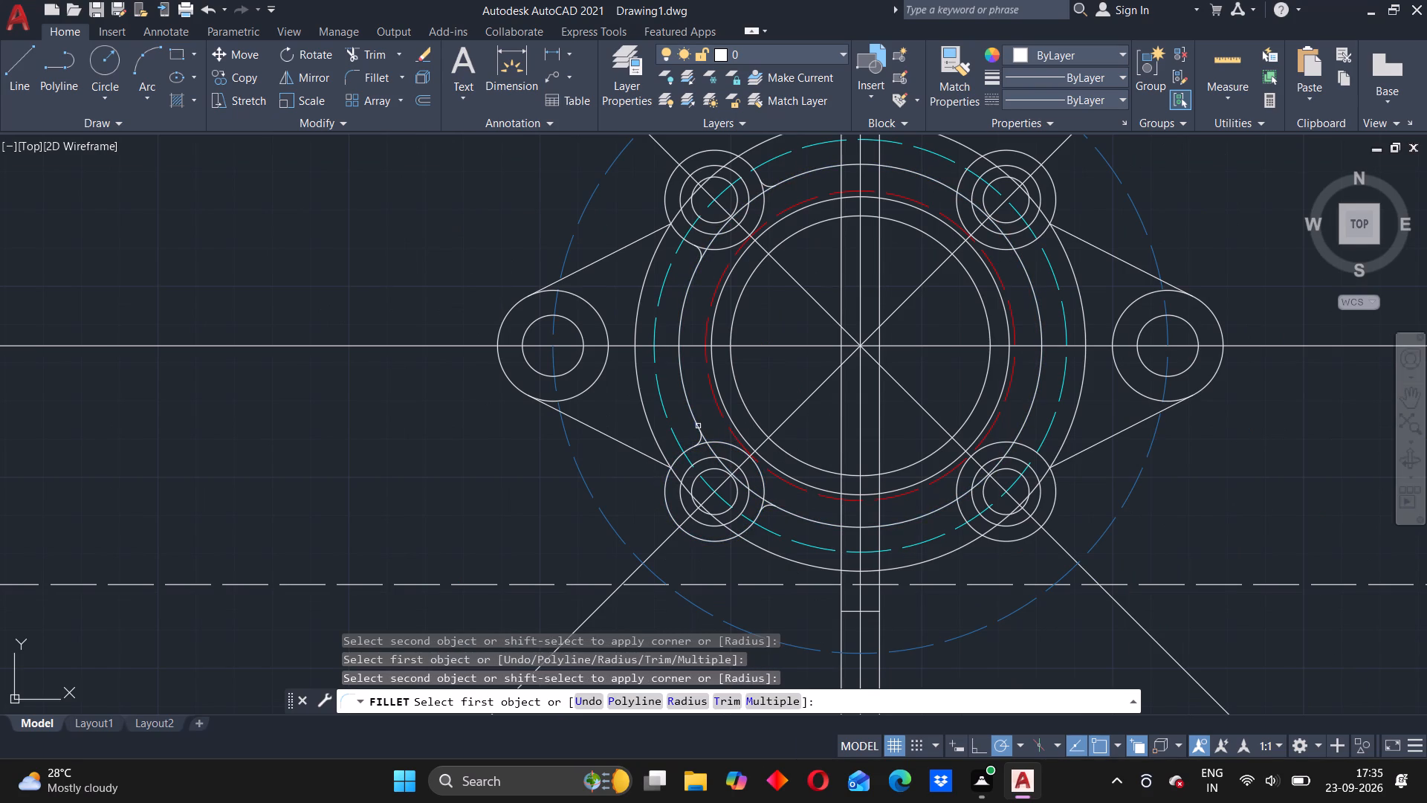
# Add radius 3 fillets on both sides of the lower-right and upper-right bosses, joining their outer circles to the same solid flange circle.
pyautogui.click(960, 514)
pyautogui.click(942, 509)
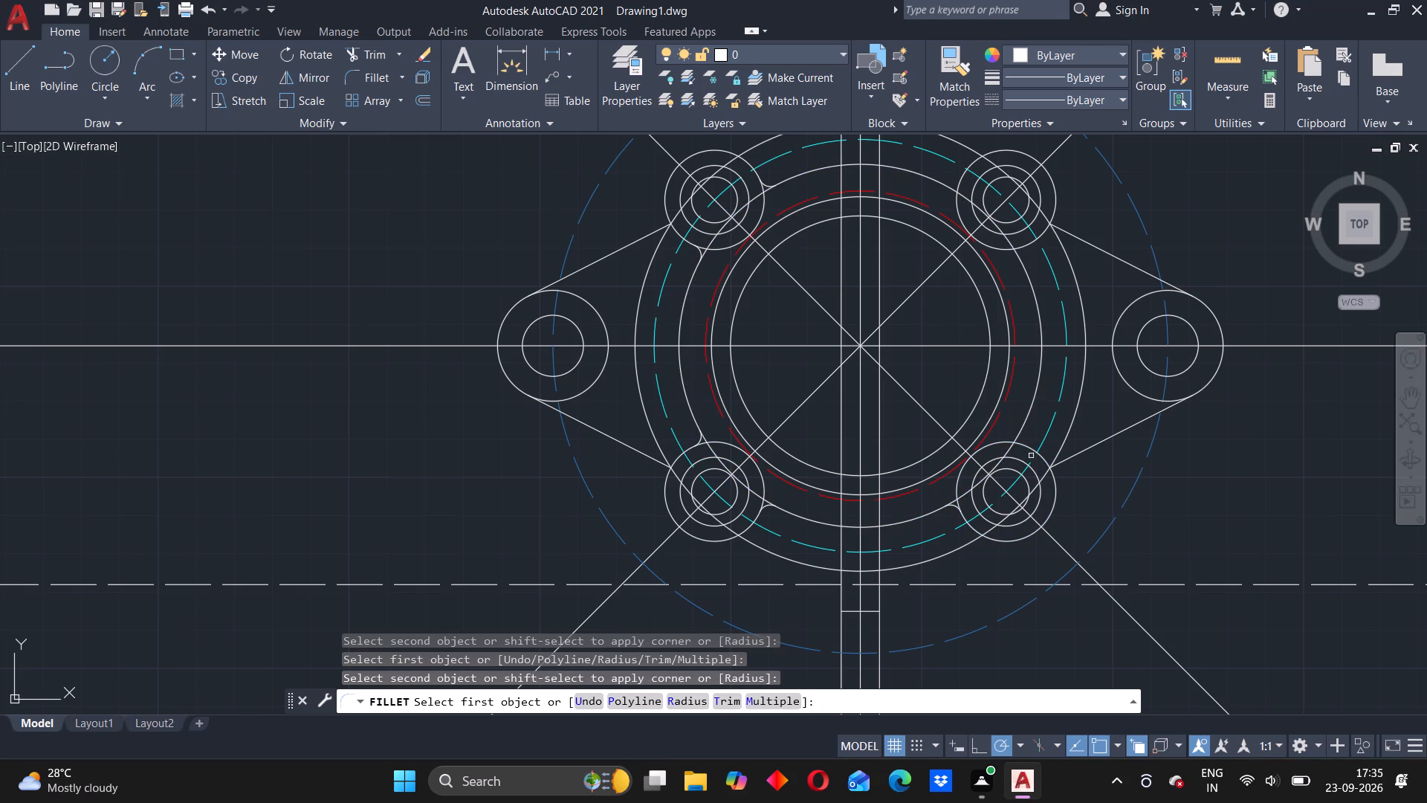
pyautogui.click(1029, 450)
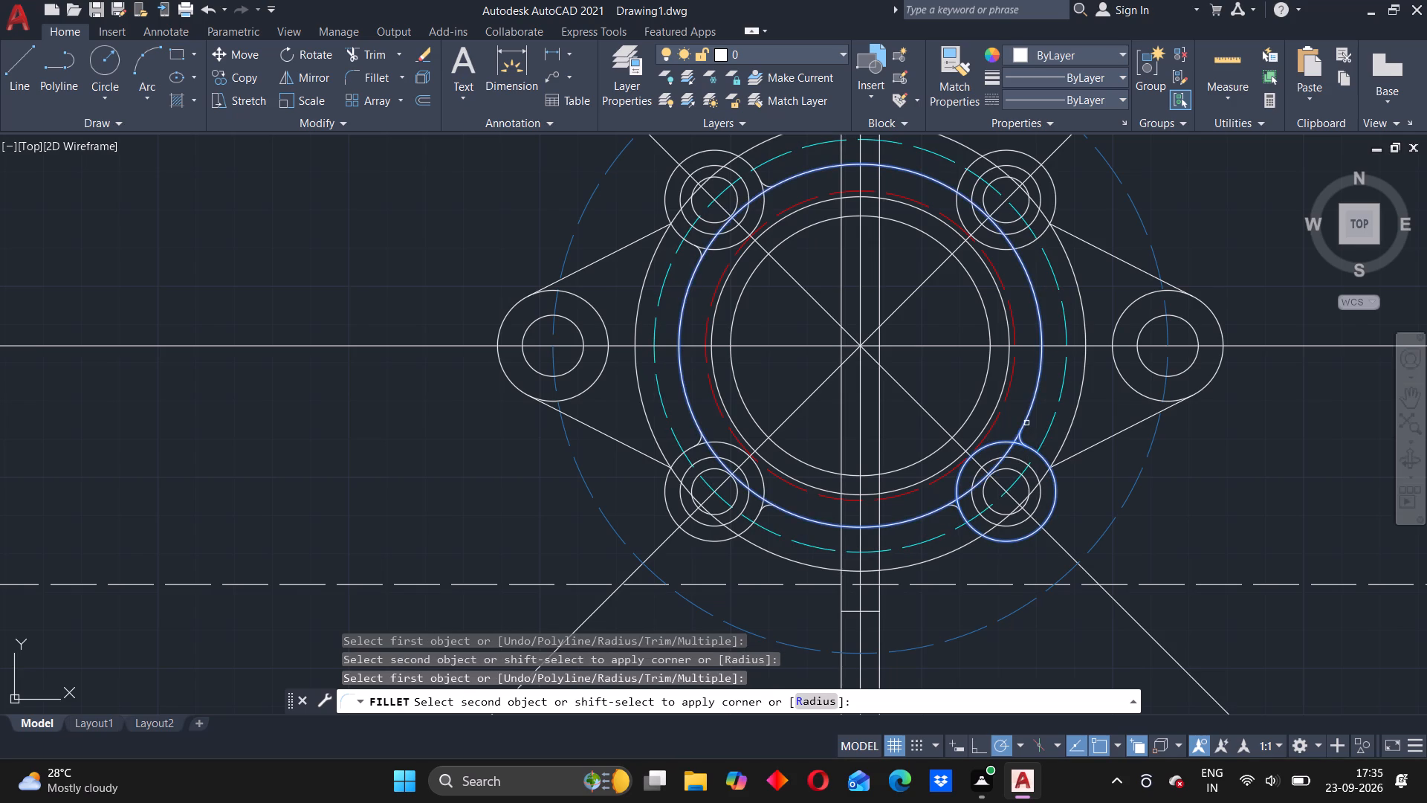
pyautogui.click(1026, 423)
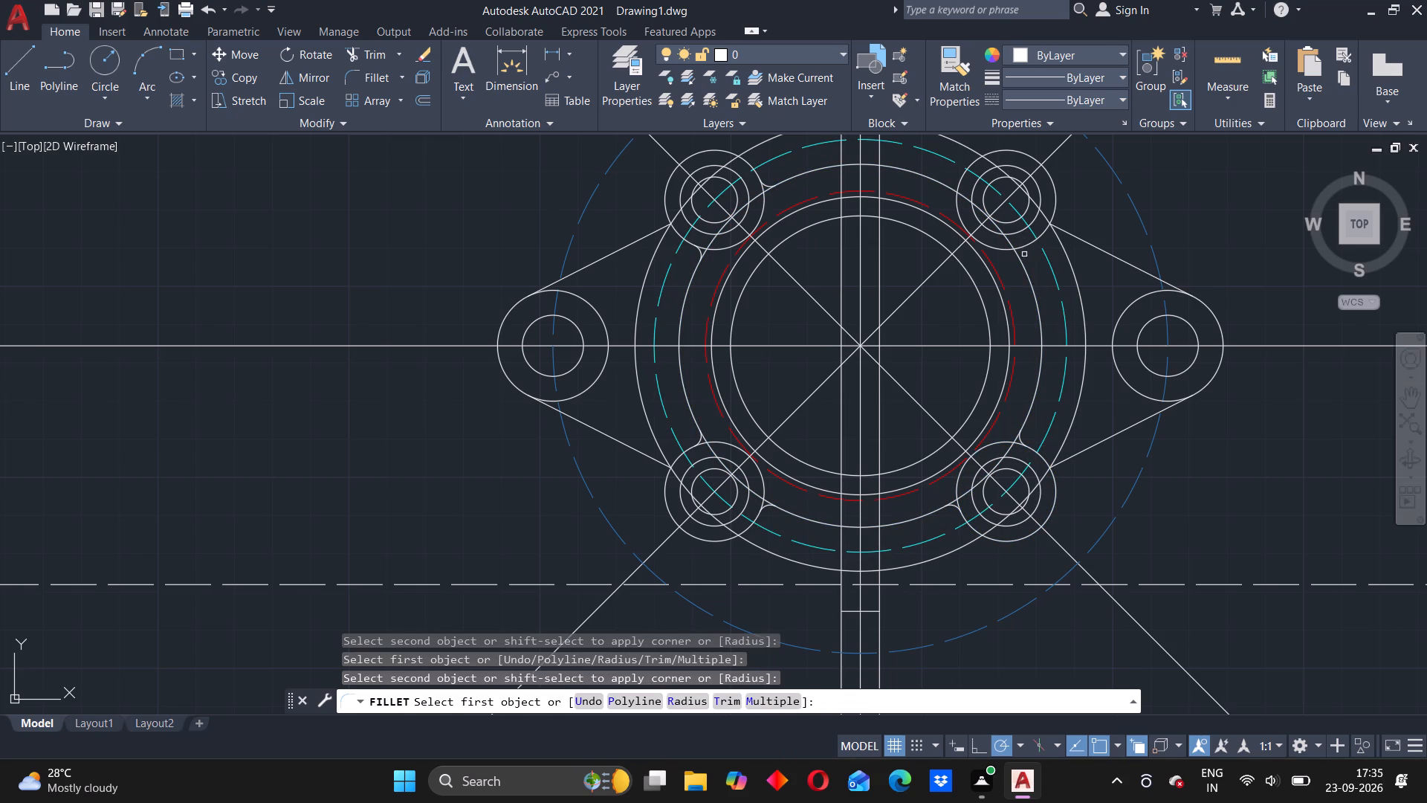
pyautogui.click(1027, 247)
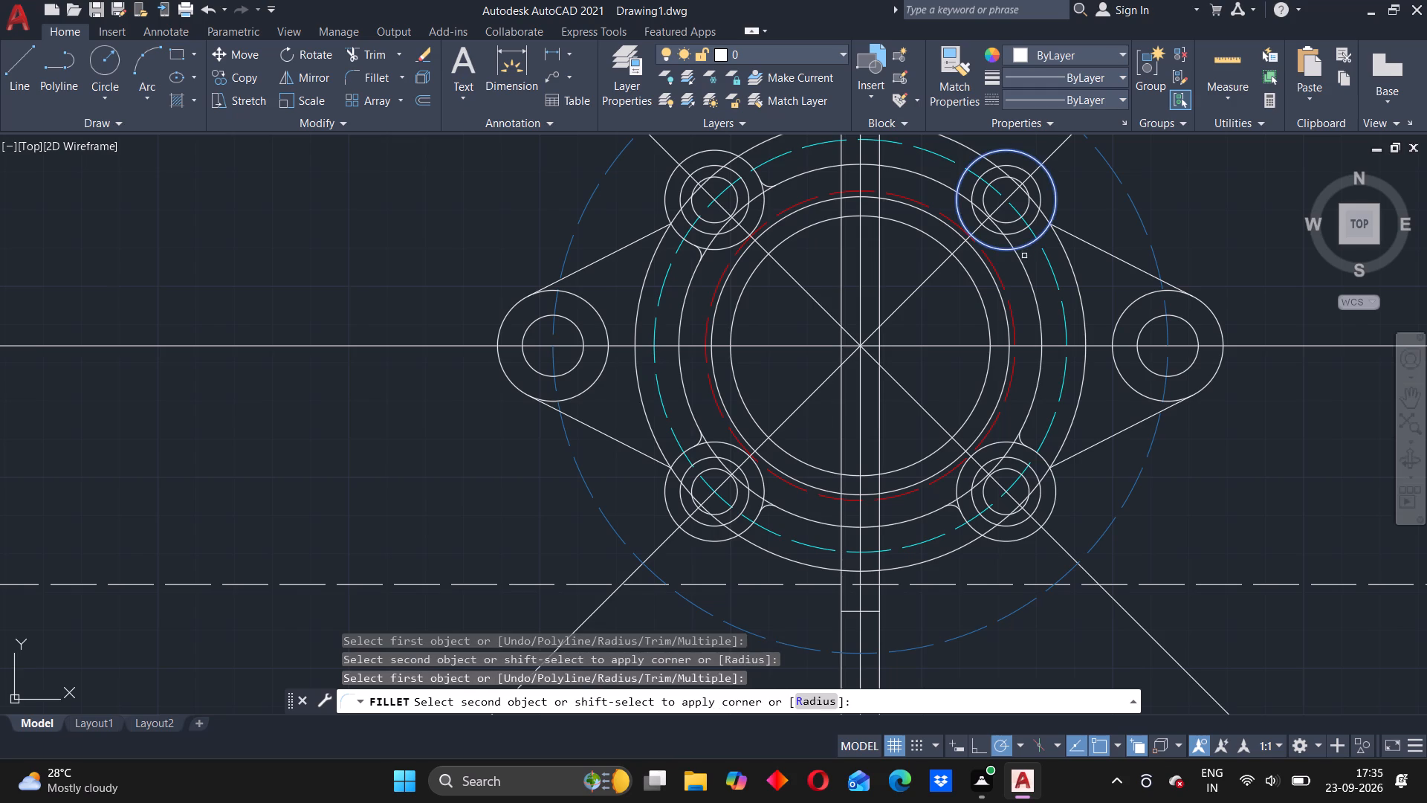
pyautogui.click(1028, 263)
pyautogui.click(1029, 271)
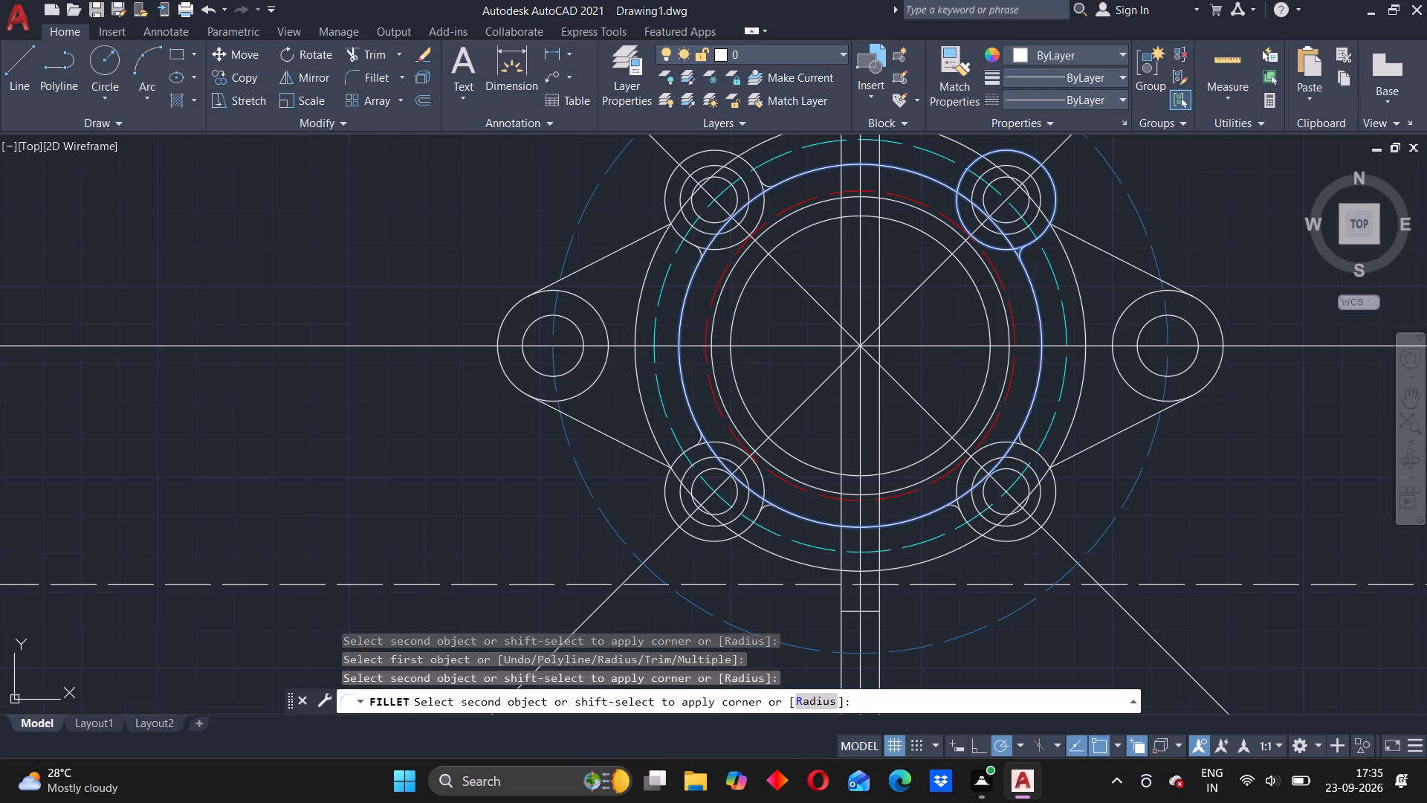
pyautogui.click(960, 187)
pyautogui.click(947, 186)
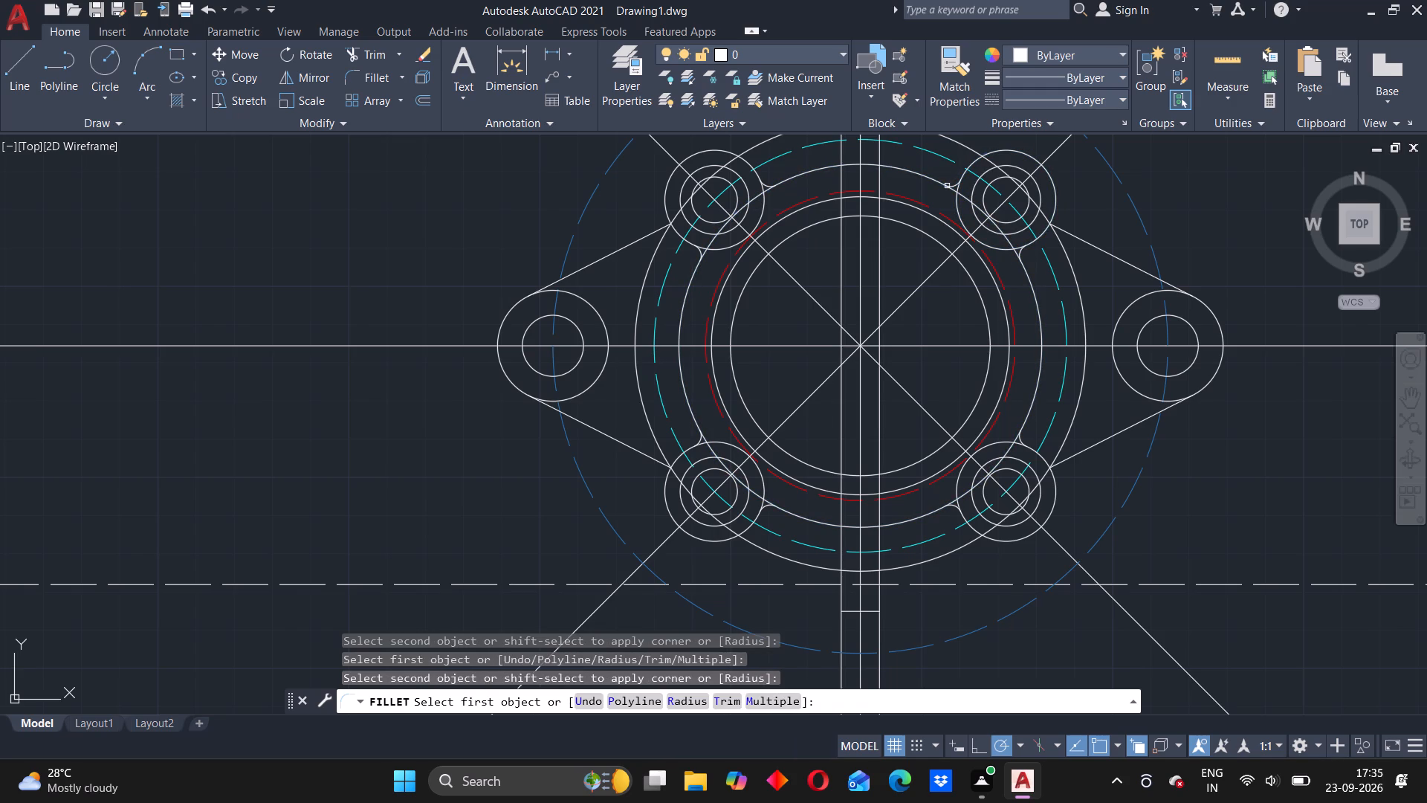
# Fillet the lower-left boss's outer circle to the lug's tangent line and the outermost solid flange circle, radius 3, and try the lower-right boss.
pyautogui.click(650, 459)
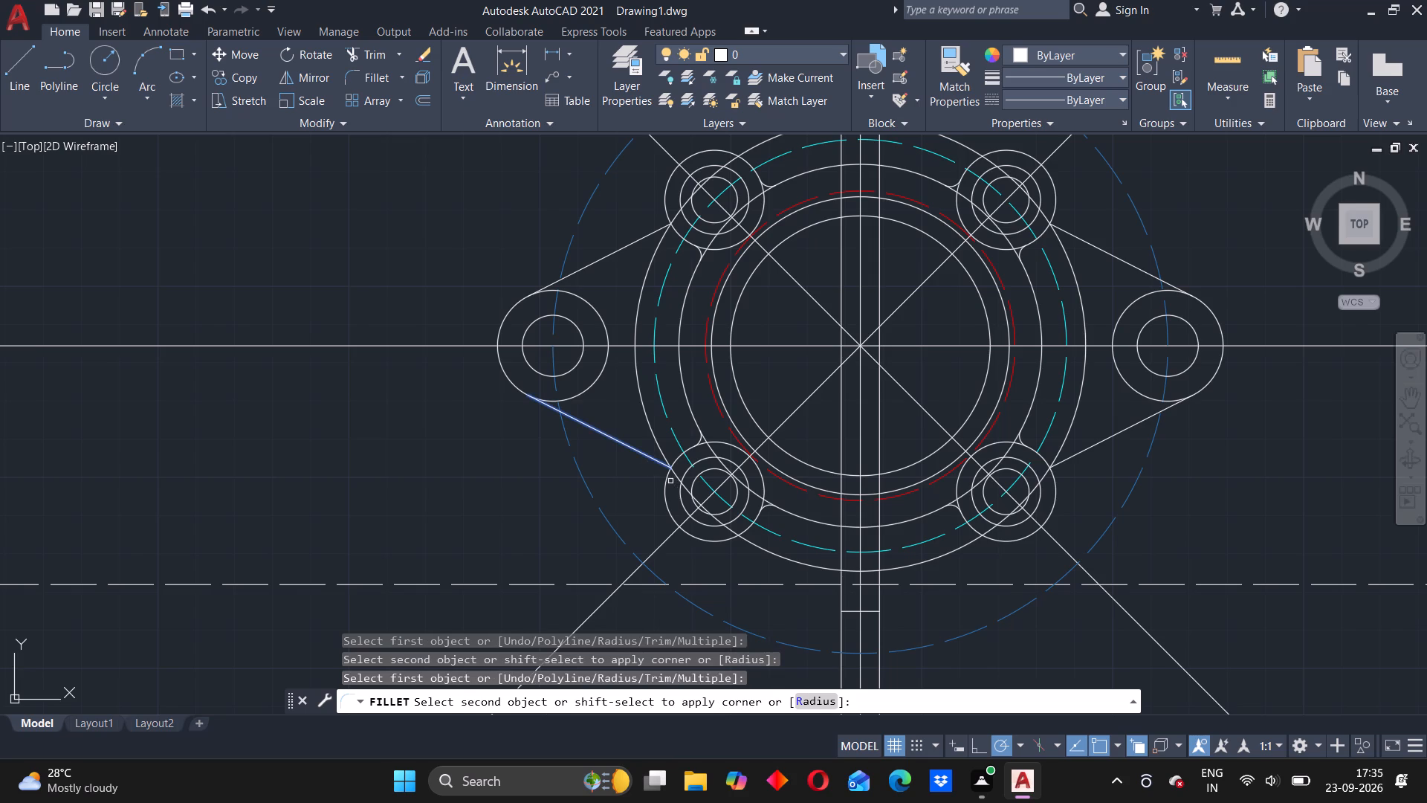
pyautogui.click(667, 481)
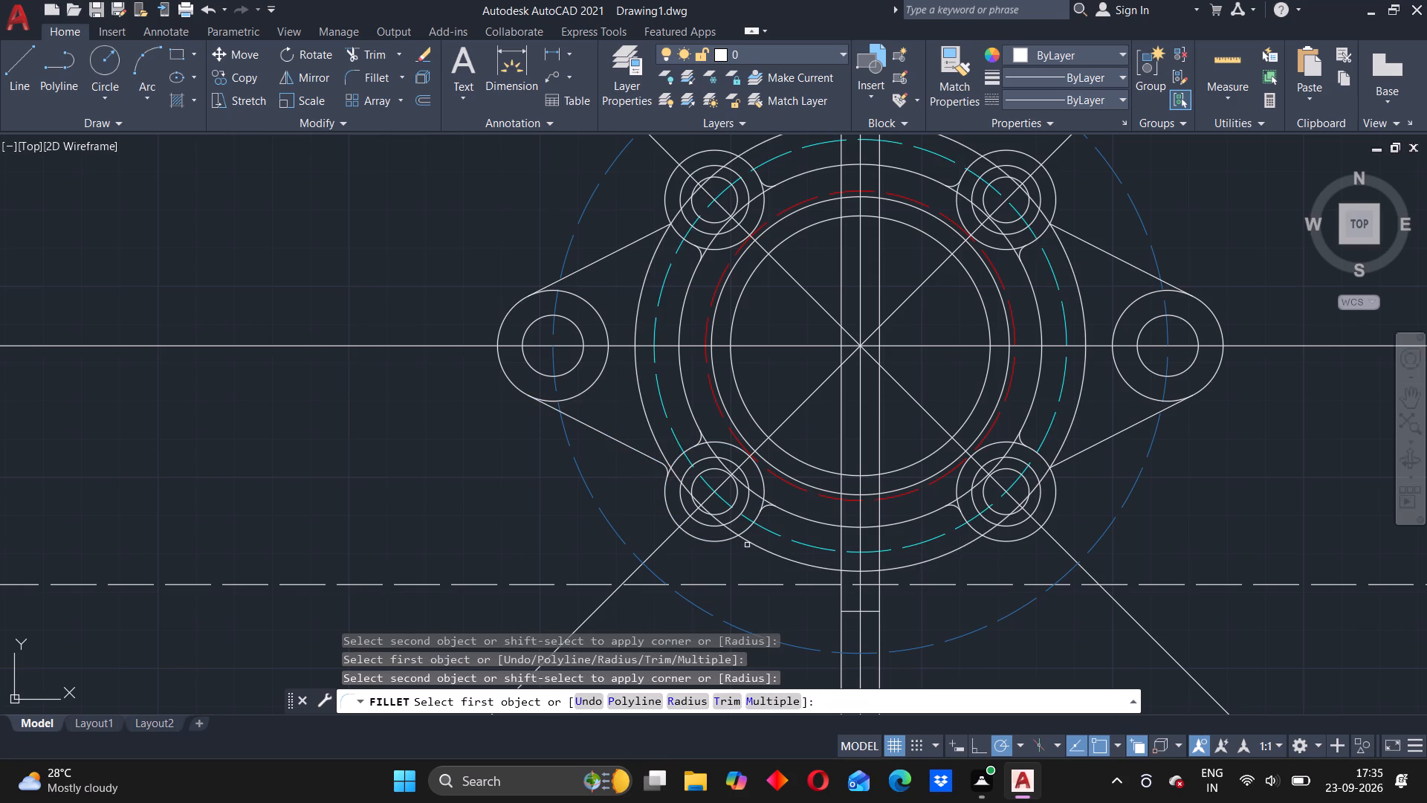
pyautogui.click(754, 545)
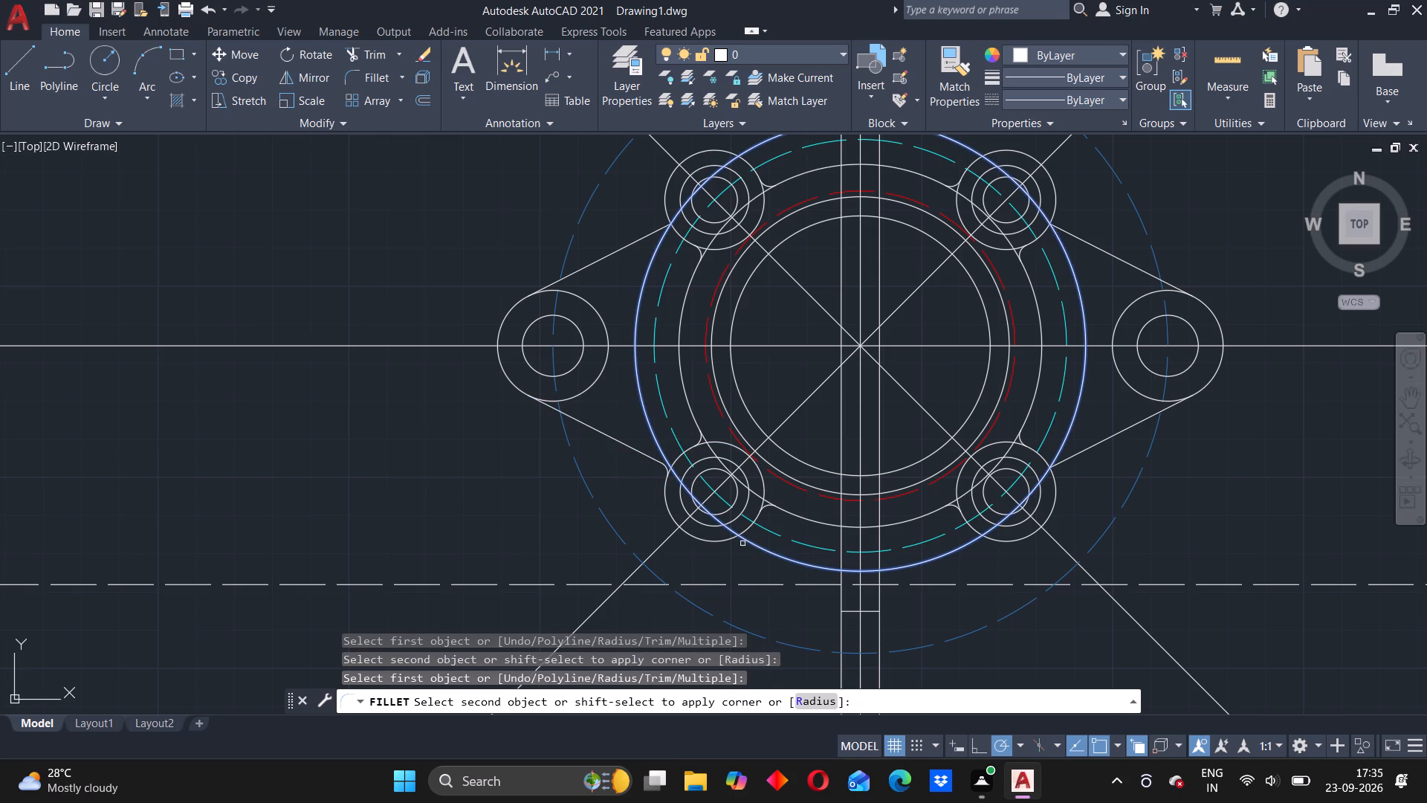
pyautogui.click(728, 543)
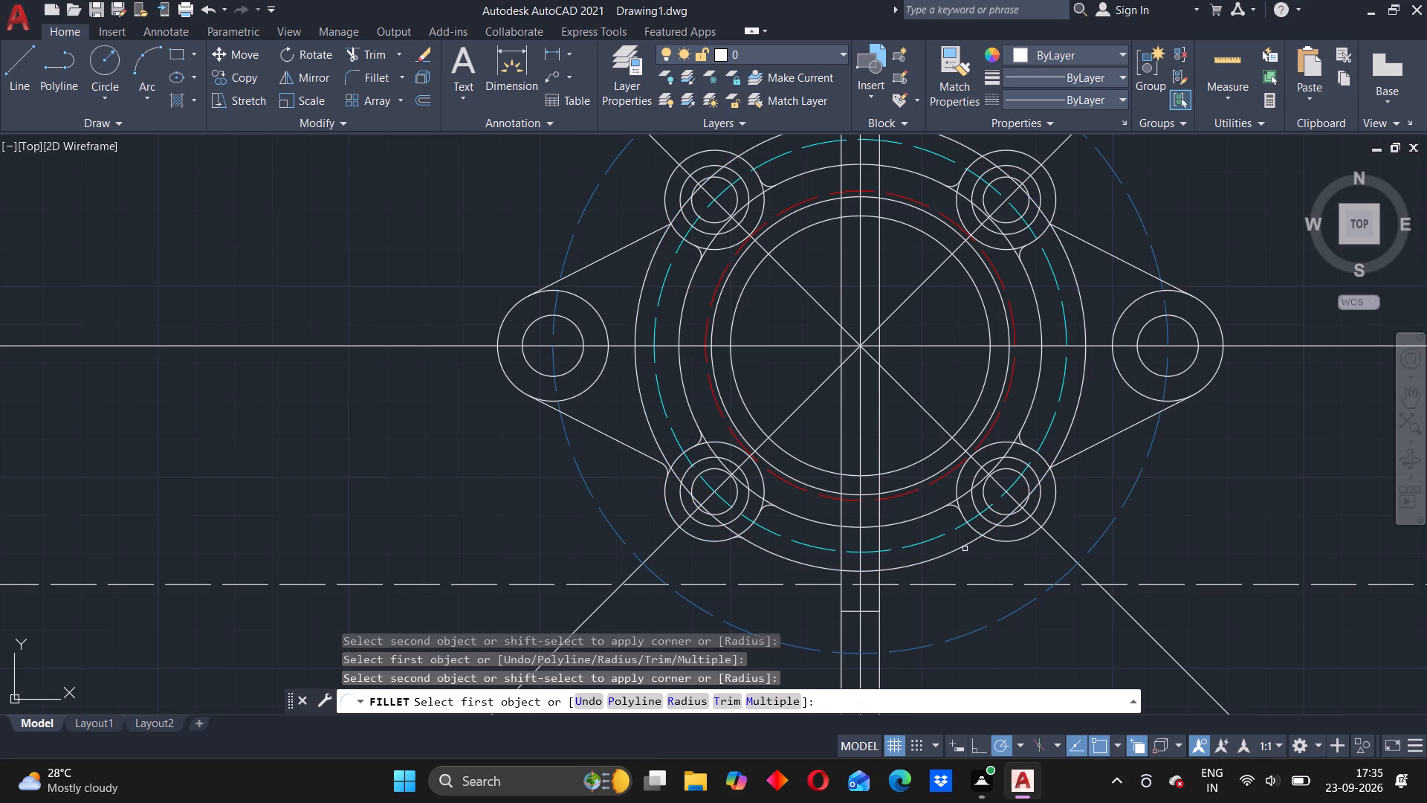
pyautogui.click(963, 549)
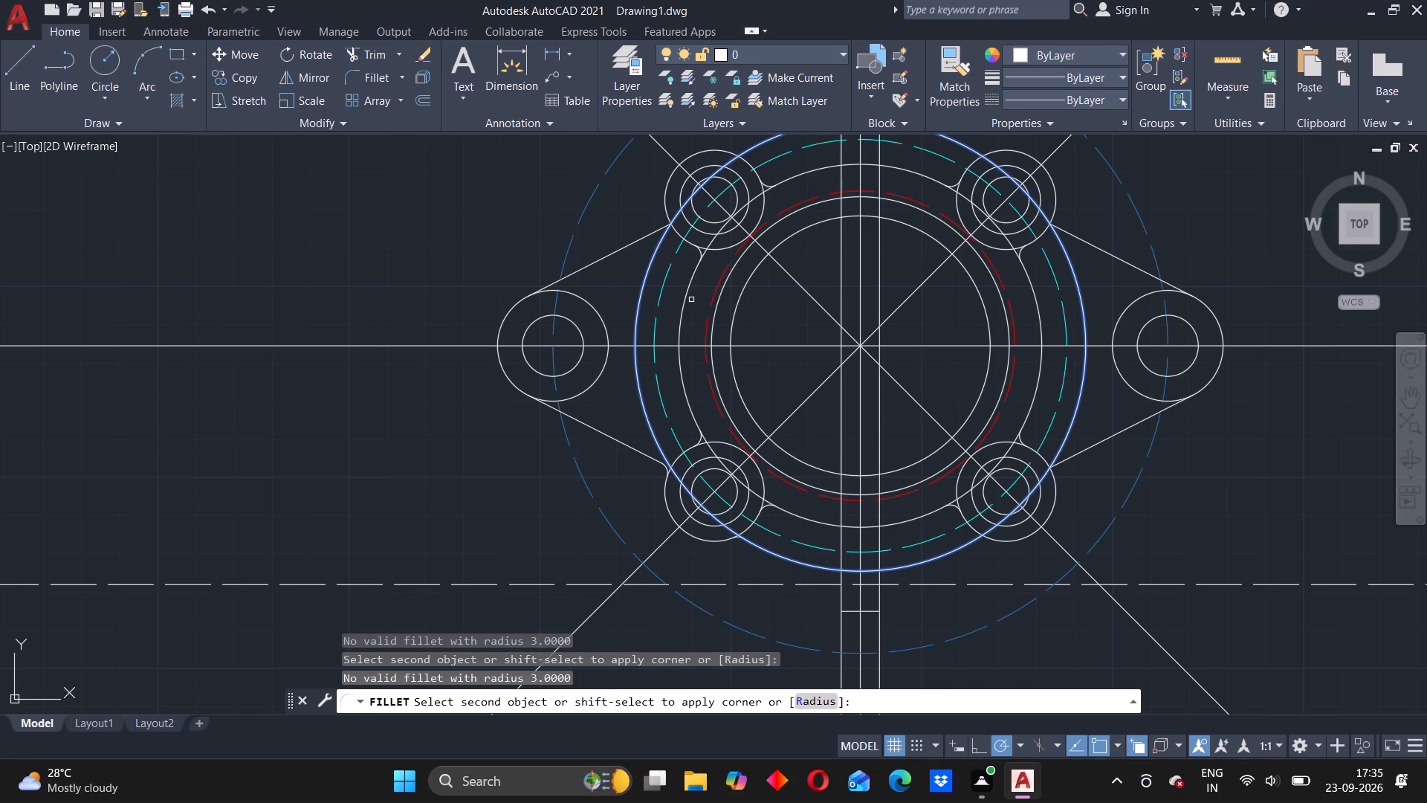
# Leave the fillet command and undo all the radius 3 fillets made around the four bosses.
pyautogui.hotkey('ctrl', 'z')
pyautogui.hotkey('ctrl', 'z')
pyautogui.hotkey('ctrl', 'z')
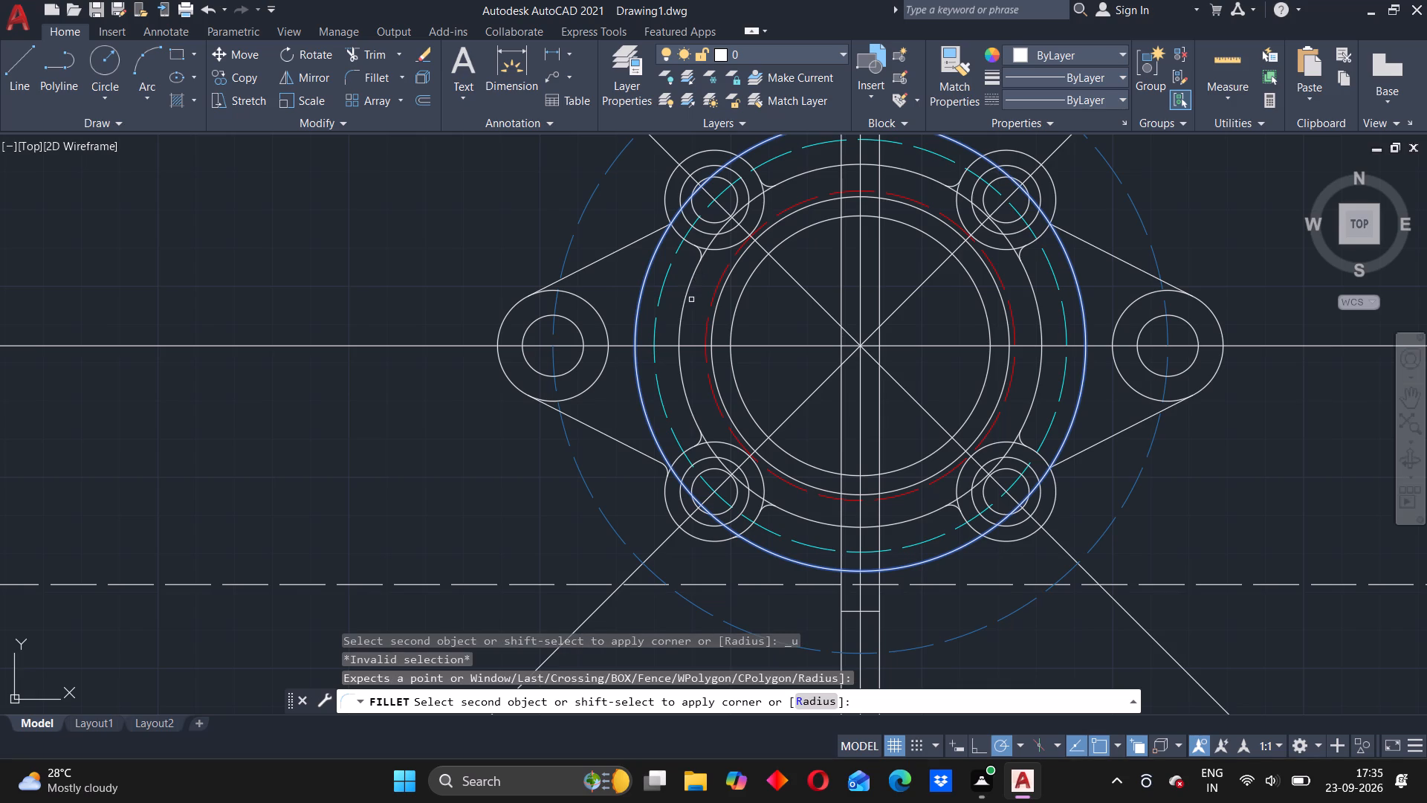
pyautogui.press('Escape')
pyautogui.hotkey('ctrl', 'z')
pyautogui.hotkey('ctrl', 'z')
pyautogui.hotkey('ctrl', 'z')
pyautogui.hotkey('ctrl', 'z')
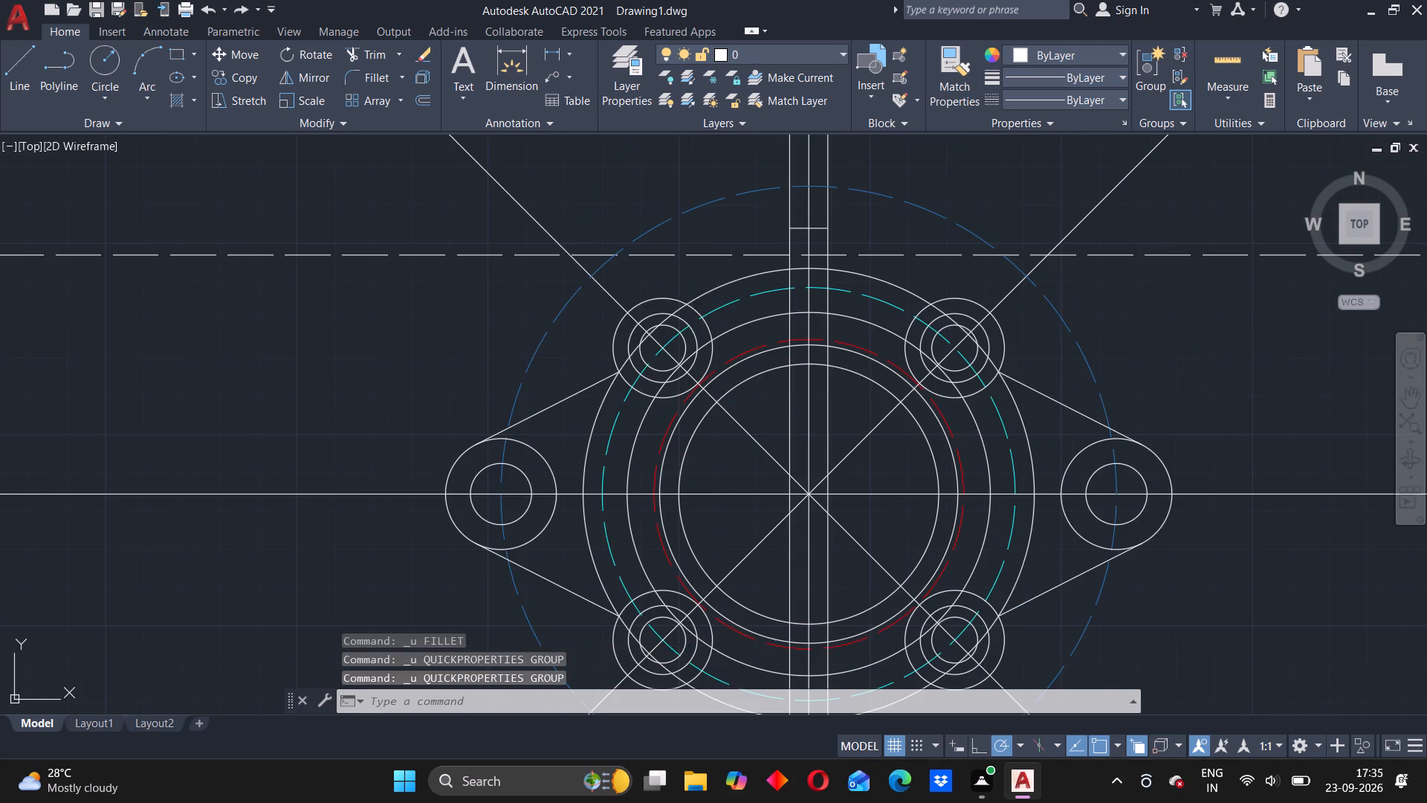
# Fillet the lower-left boss's outer circle to the left lug's lower tangent line and the outermost solid flange circle, radius 3, in Multiple mode.
pyautogui.scroll(1, 683, 503)
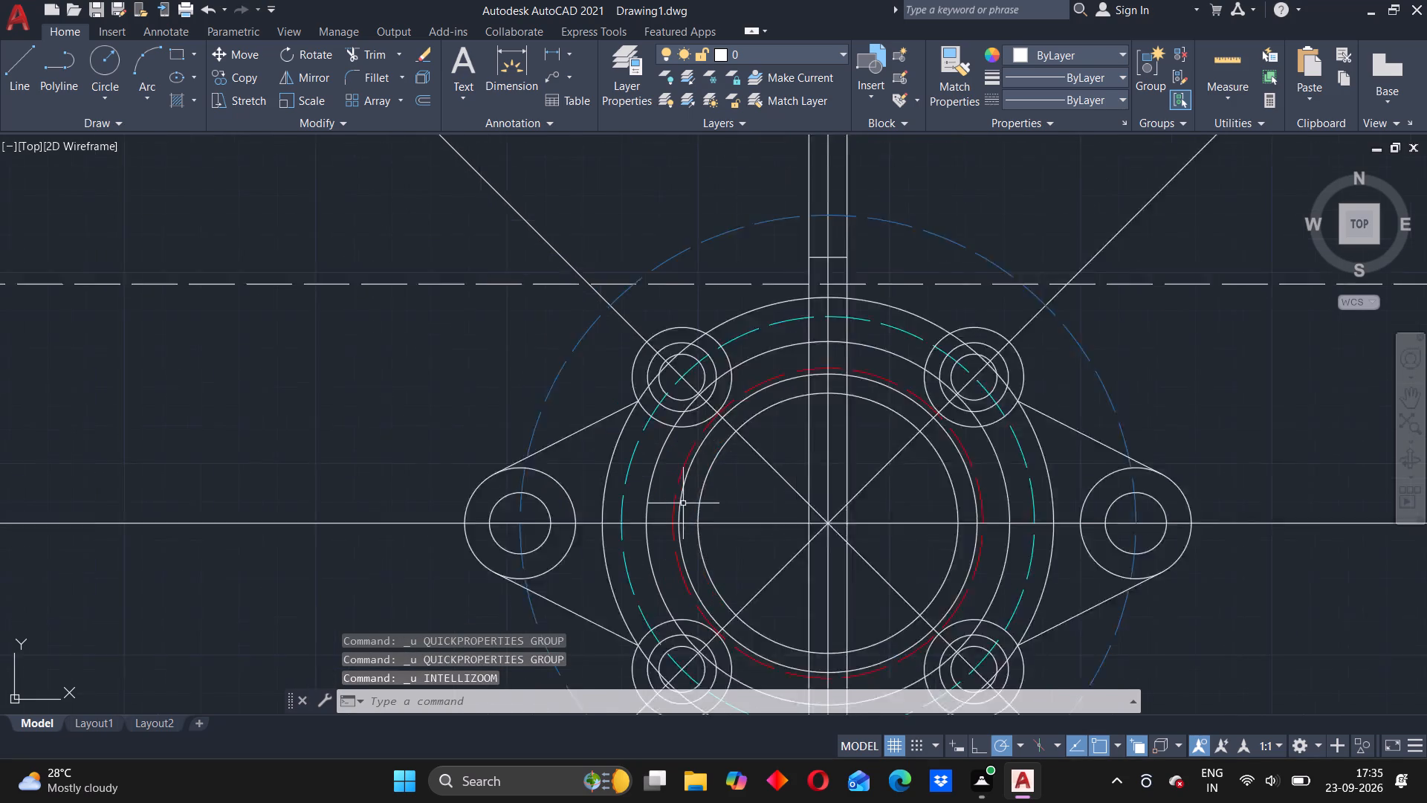
pyautogui.scroll(2, 683, 503)
pyautogui.scroll(-2, 677, 410)
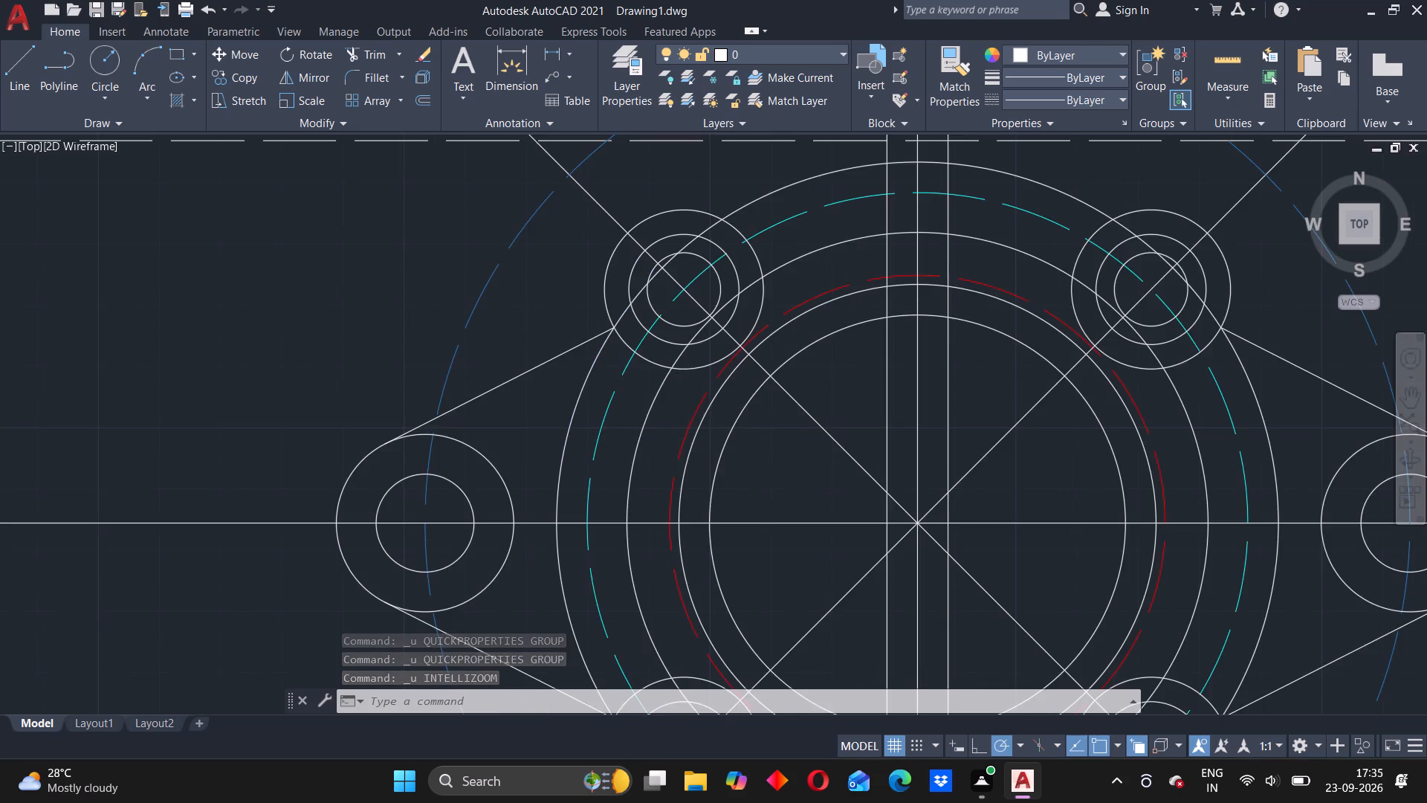
pyautogui.scroll(-1, 677, 410)
pyautogui.scroll(2, 670, 420)
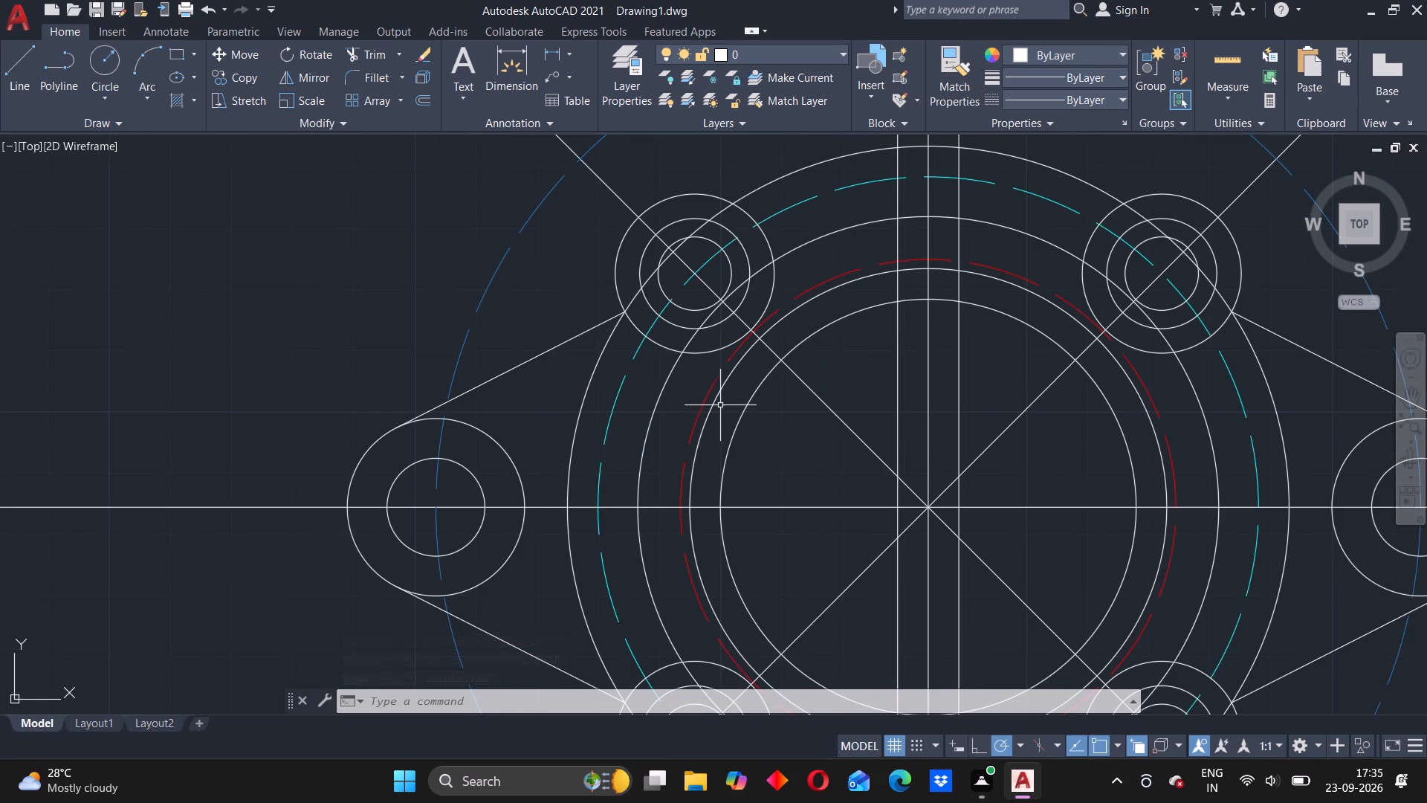
pyautogui.write('fill')
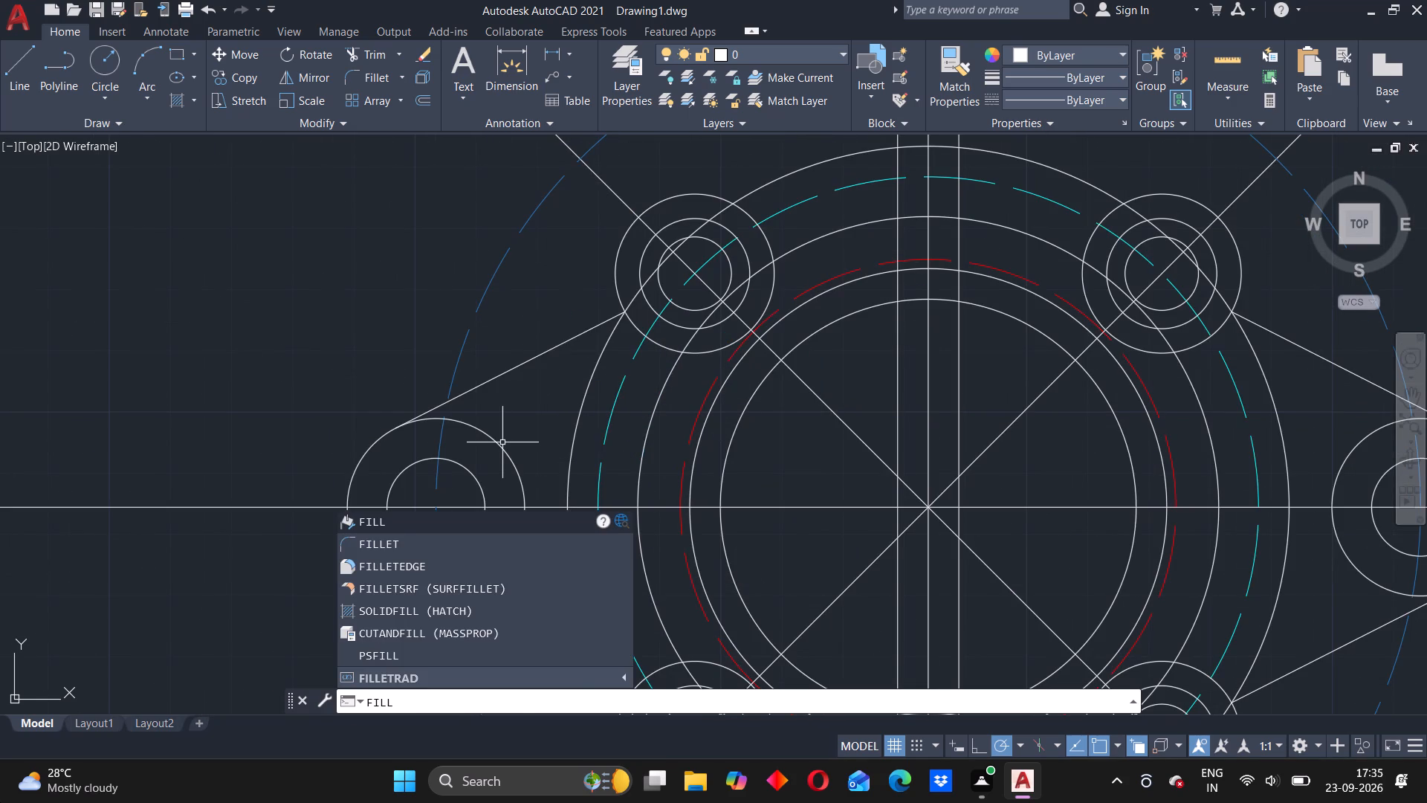
pyautogui.press('Down')
pyautogui.press('Return')
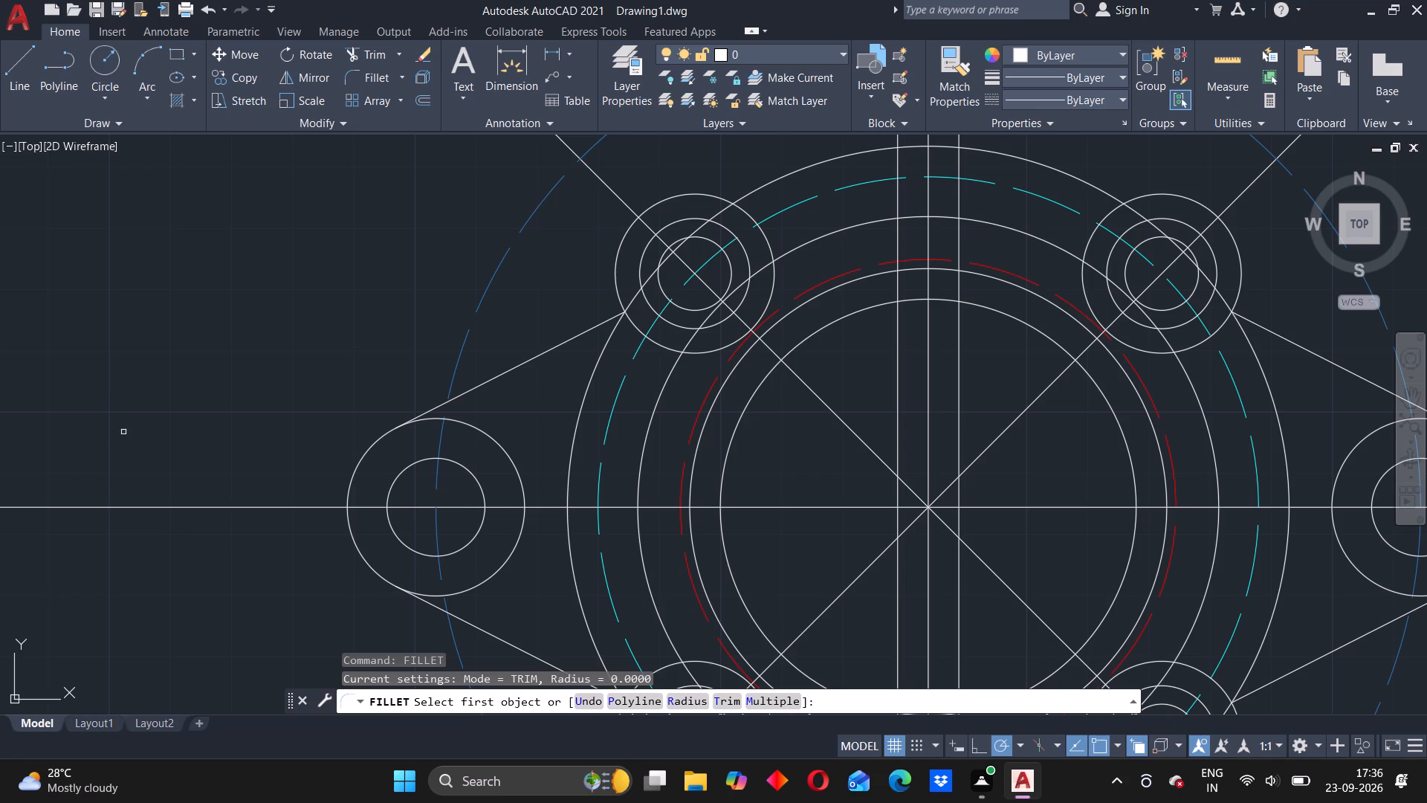
pyautogui.rightClick(271, 298)
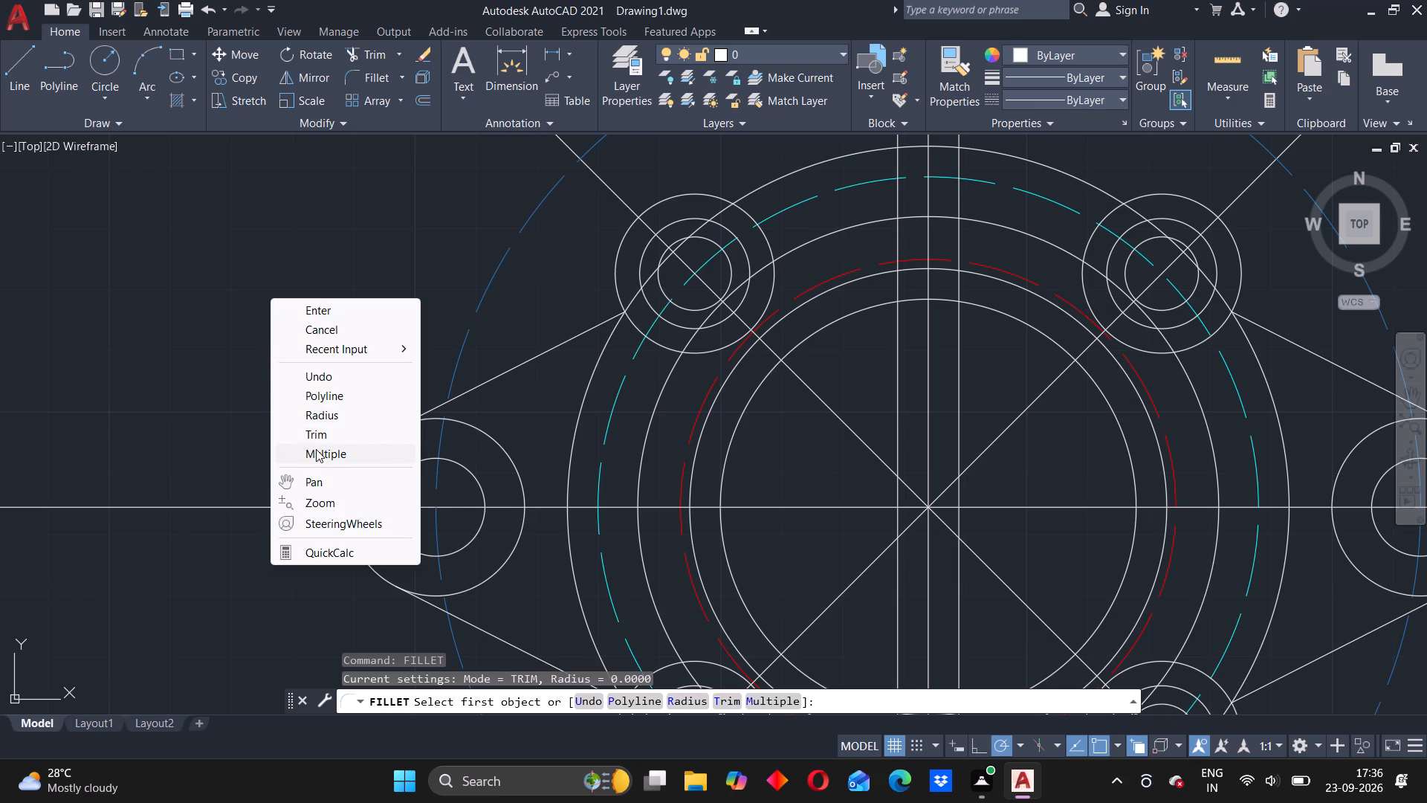
pyautogui.click(316, 449)
pyautogui.rightClick(317, 403)
pyautogui.click(349, 520)
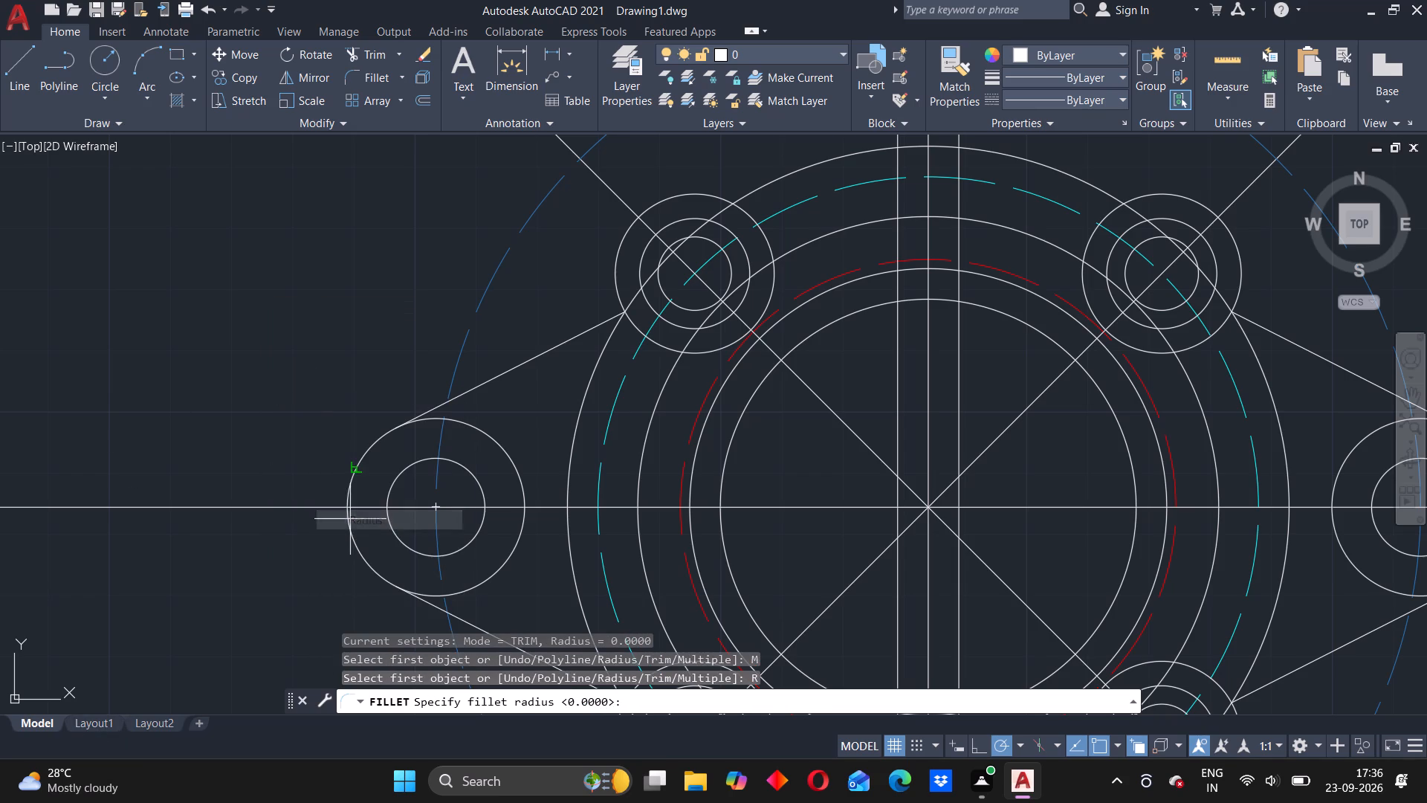
pyautogui.press('3')
pyautogui.press('Return')
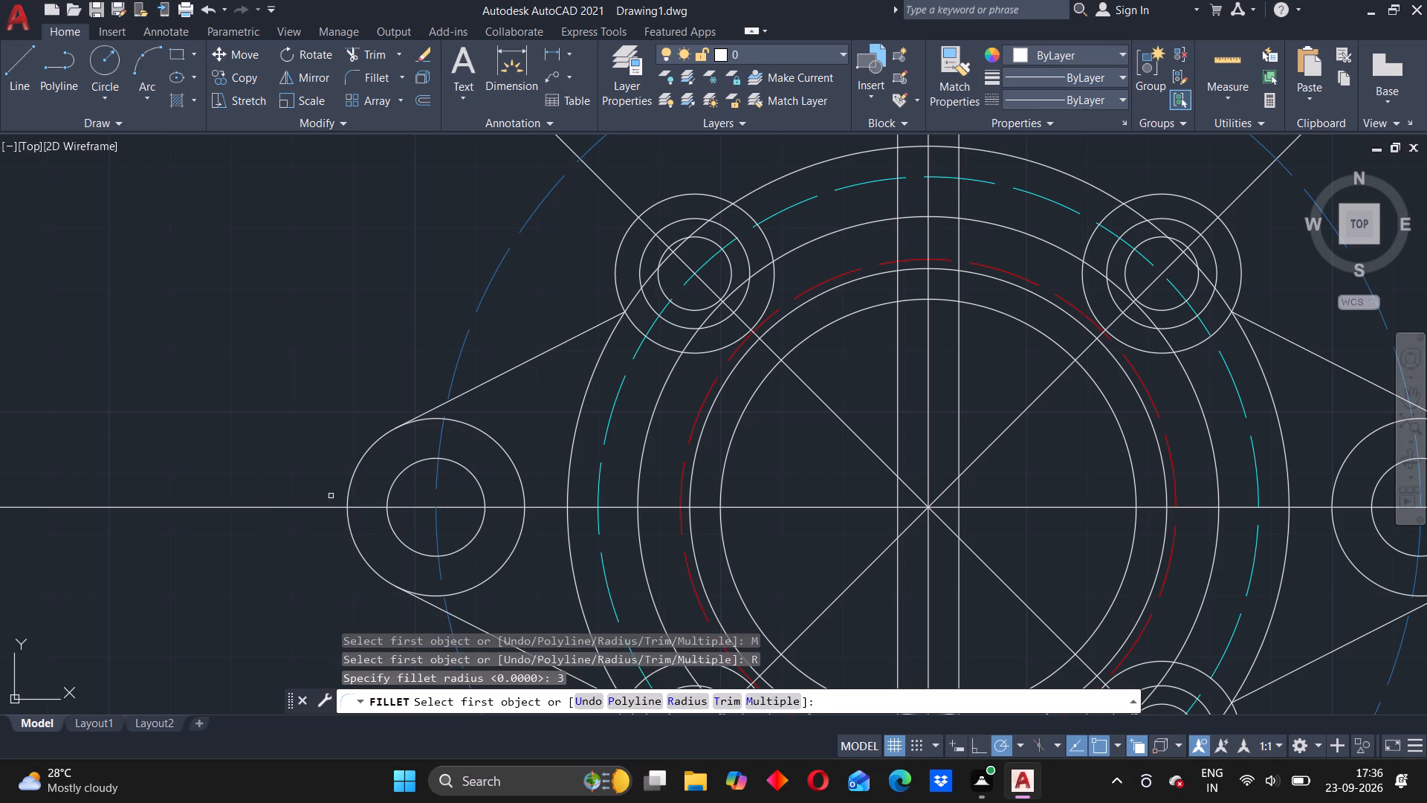
pyautogui.scroll(2, 513, 552)
pyautogui.scroll(-3, 506, 550)
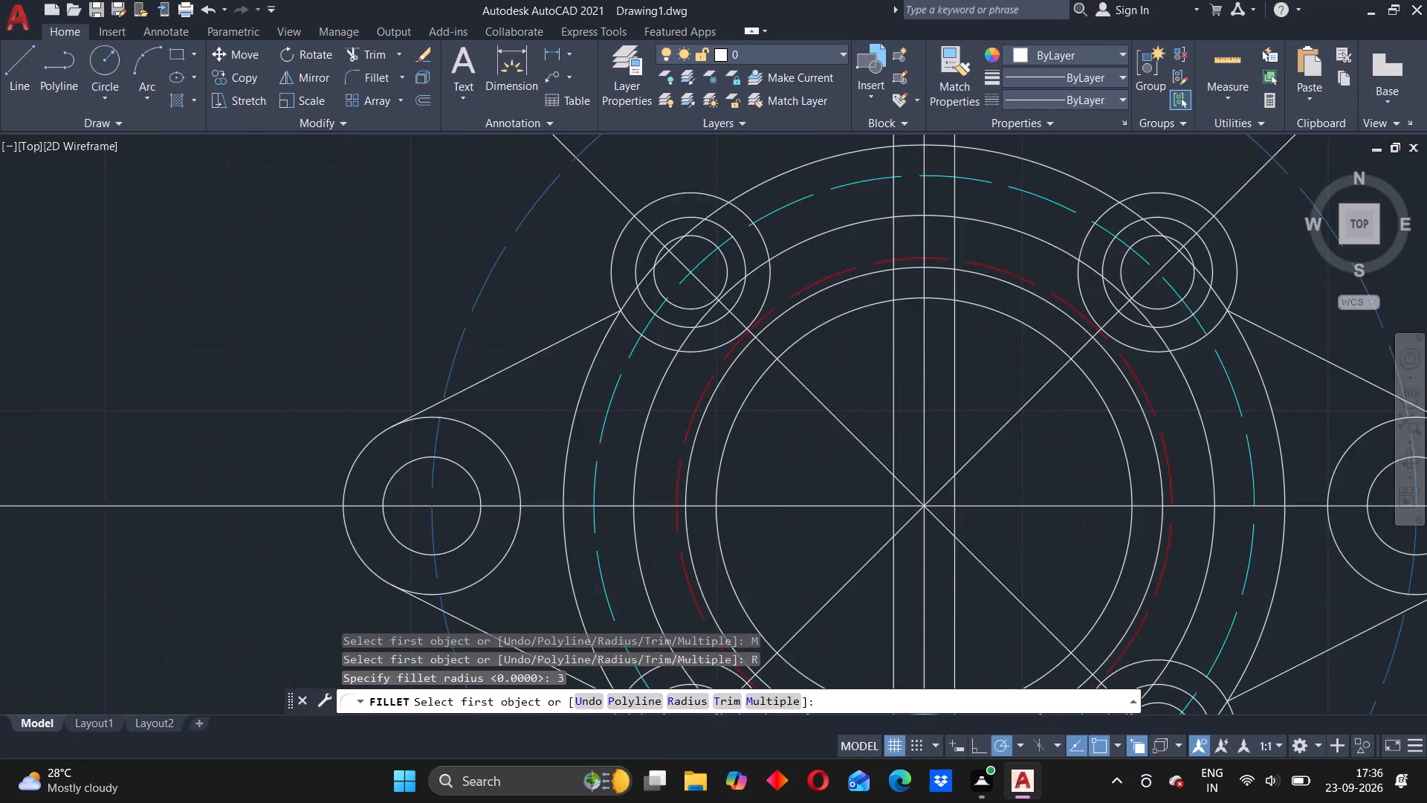
pyautogui.scroll(-1, 506, 550)
pyautogui.scroll(2, 506, 583)
pyautogui.scroll(-3, 534, 625)
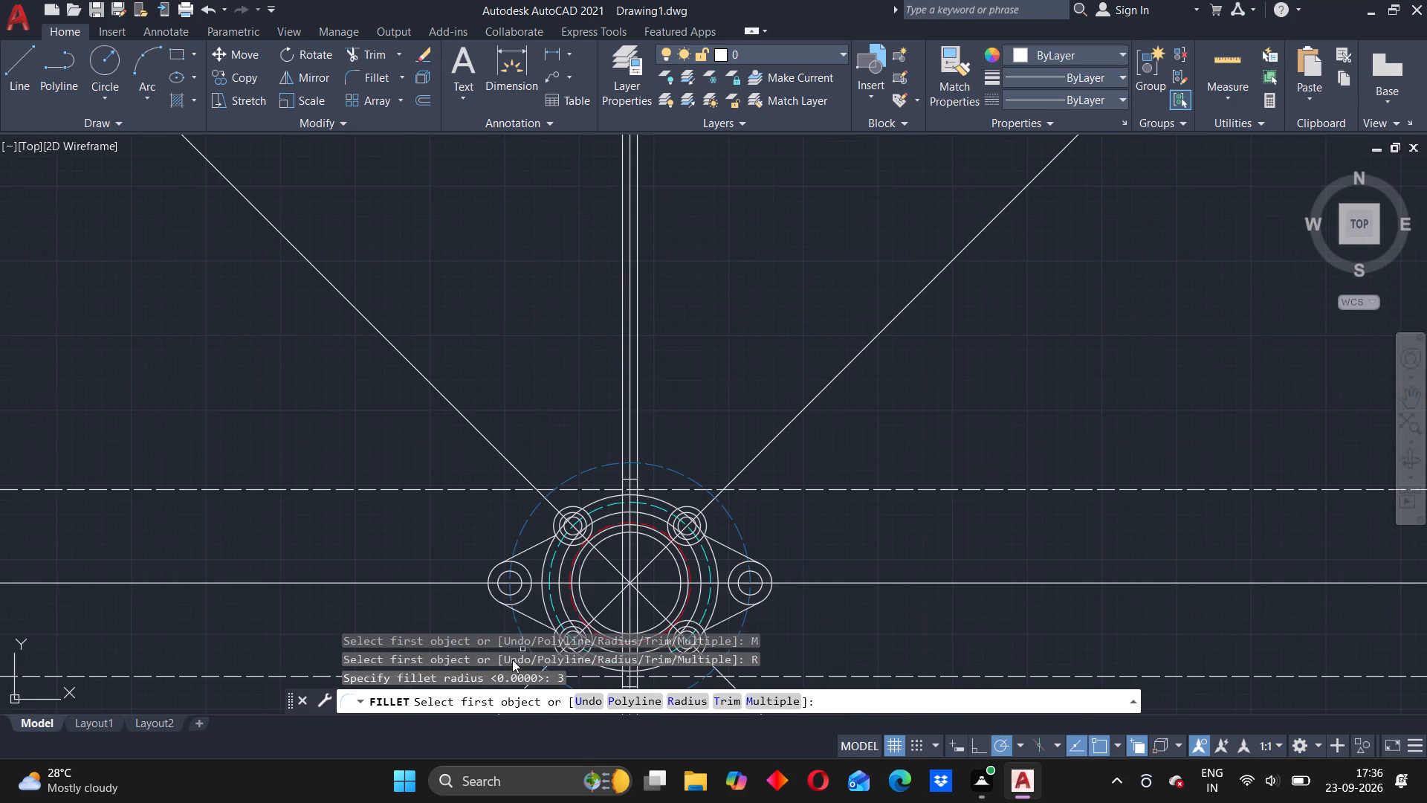
pyautogui.moveTo(502, 613); pyautogui.dragTo(542, 456, button='middle')
pyautogui.scroll(4, 586, 473)
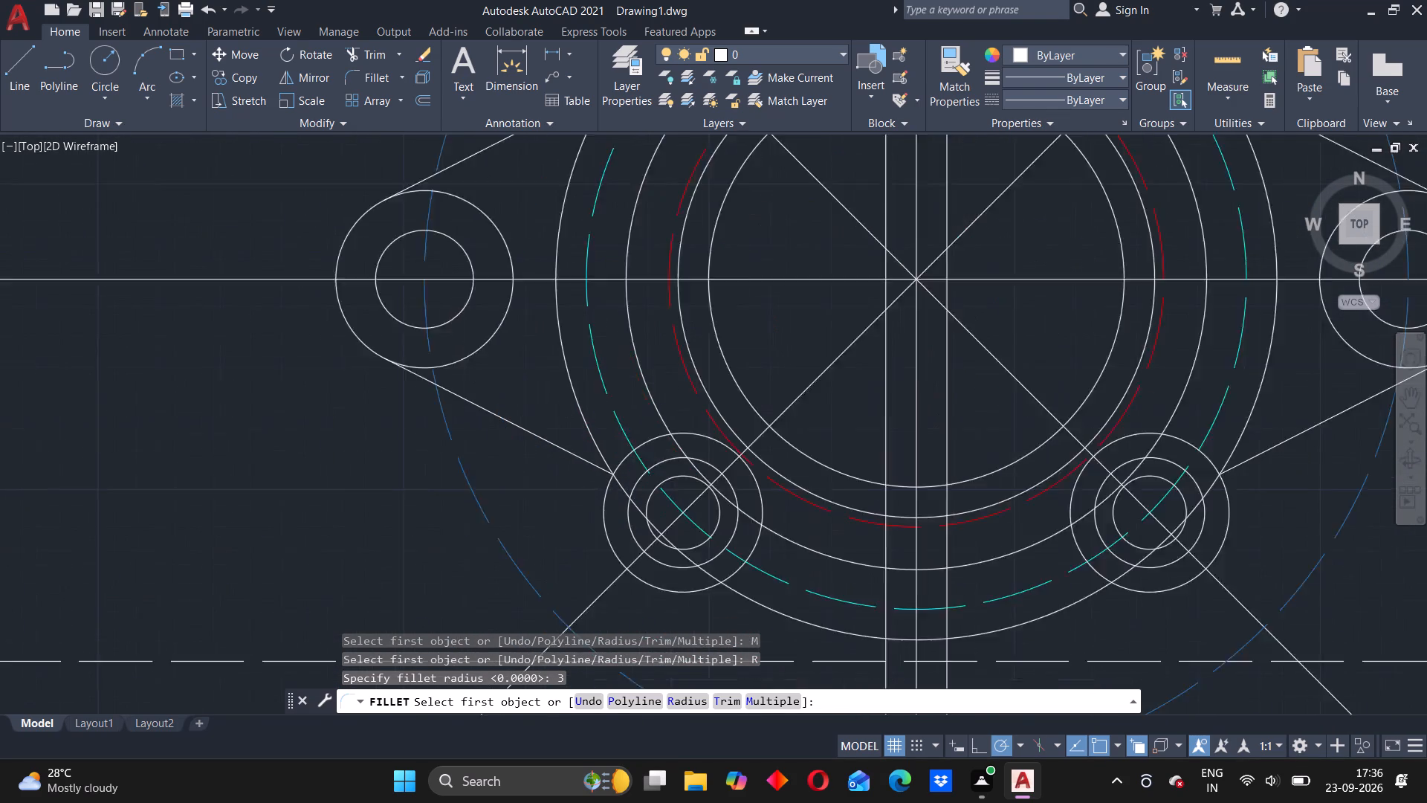
pyautogui.click(590, 460)
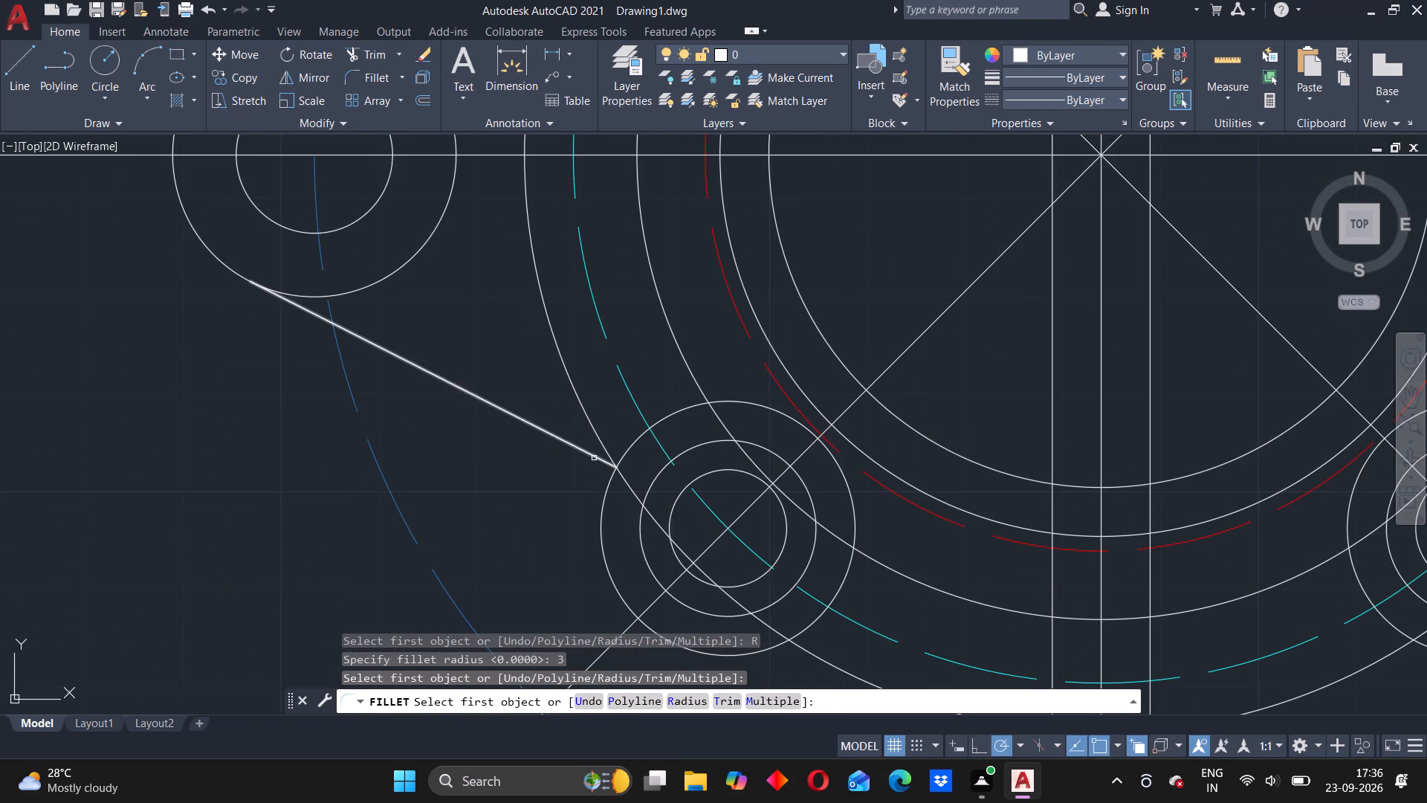
pyautogui.click(593, 458)
pyautogui.click(610, 482)
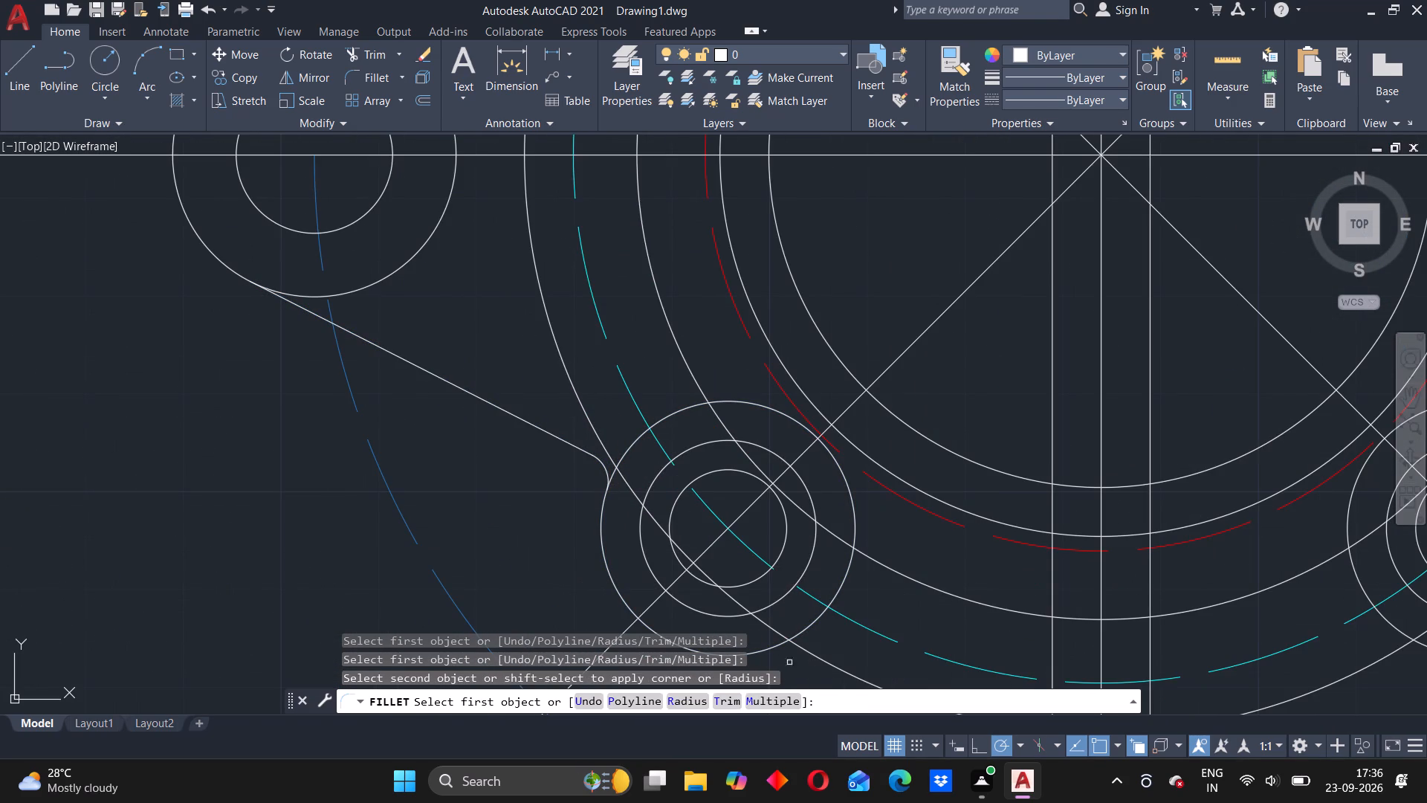
pyautogui.click(774, 651)
pyautogui.click(803, 648)
# Add radius 3 fillets joining the lower-right boss's outer circle to the outermost solid flange circle and the right lug's lower tangent line.
pyautogui.scroll(1, 828, 639)
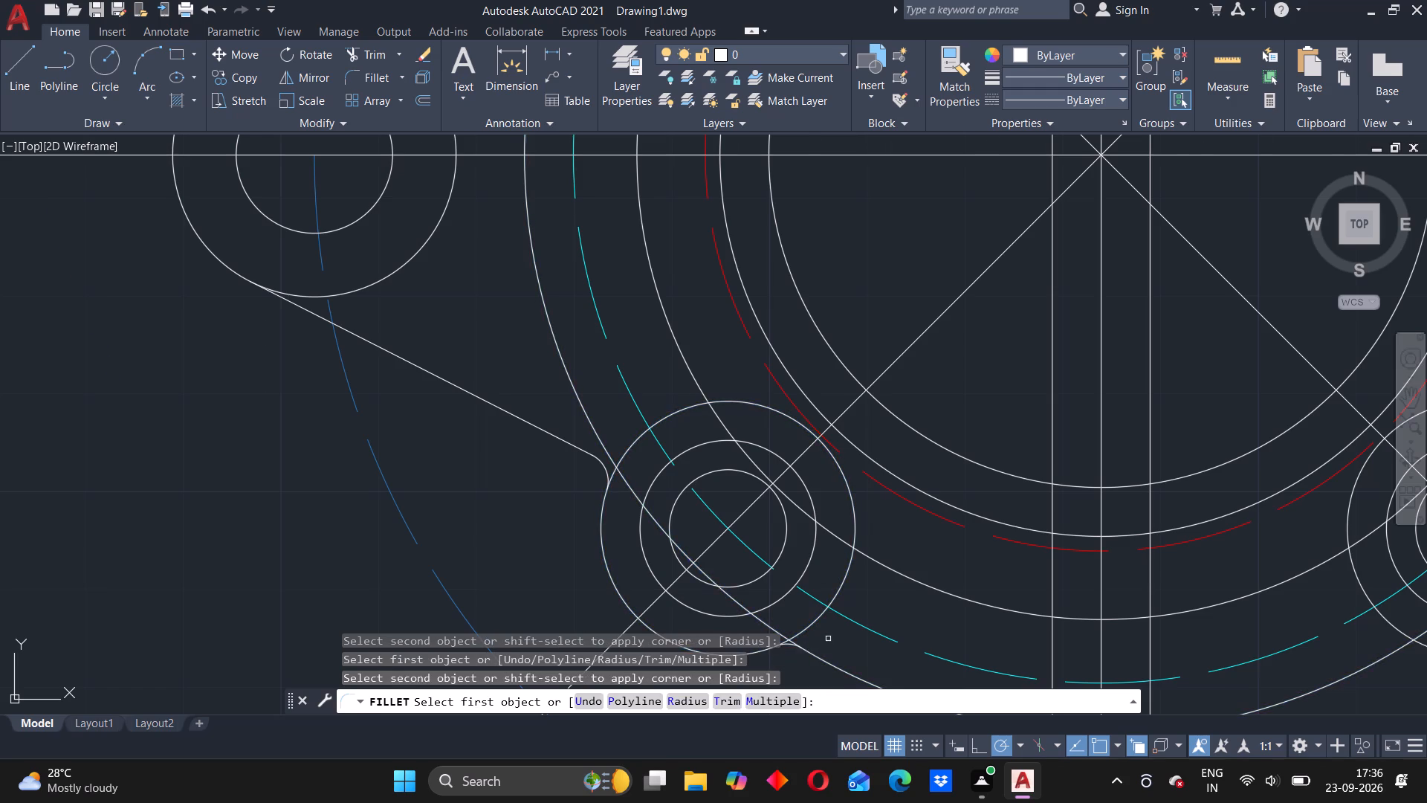
pyautogui.scroll(1, 828, 639)
pyautogui.scroll(-6, 872, 614)
pyautogui.scroll(2, 954, 621)
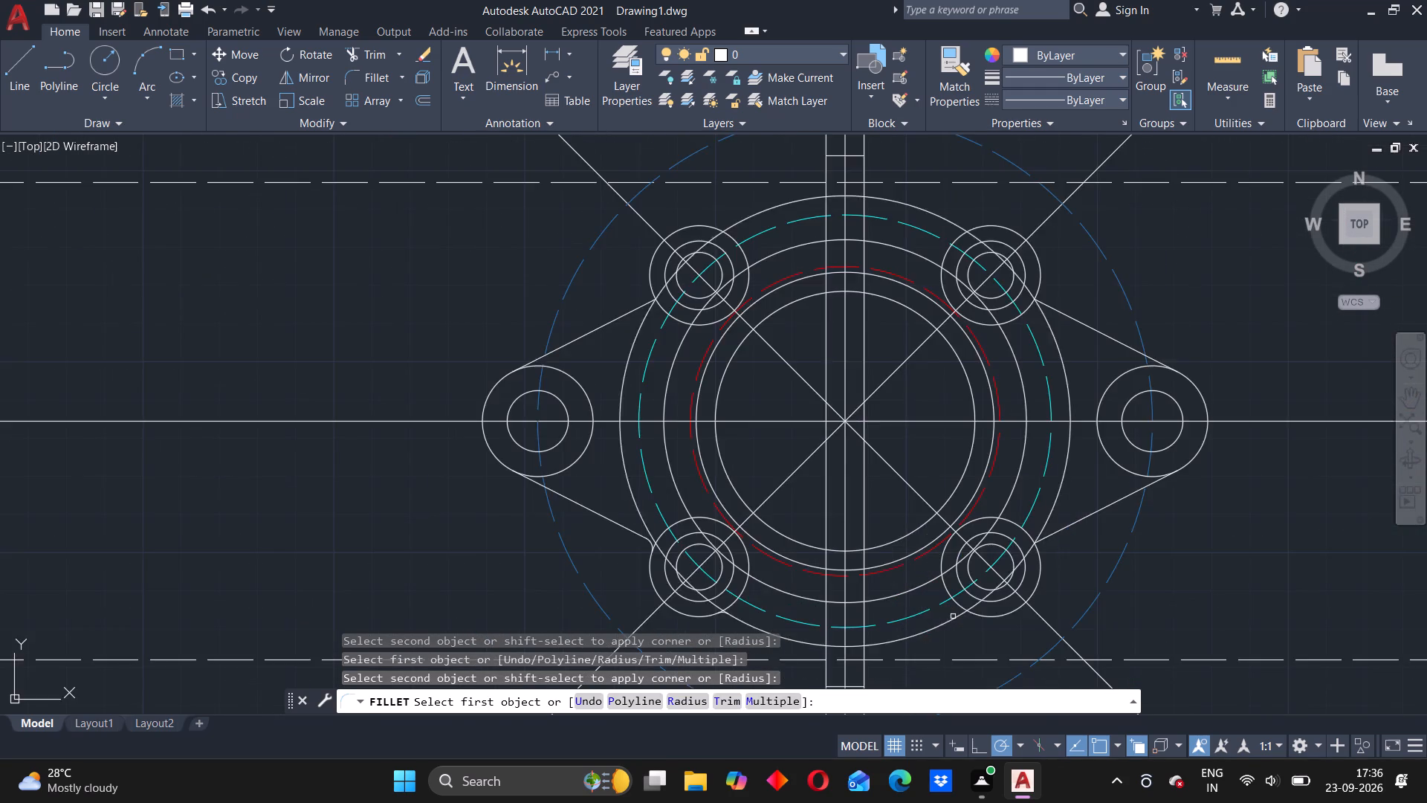
pyautogui.scroll(1, 960, 610)
pyautogui.click(952, 627)
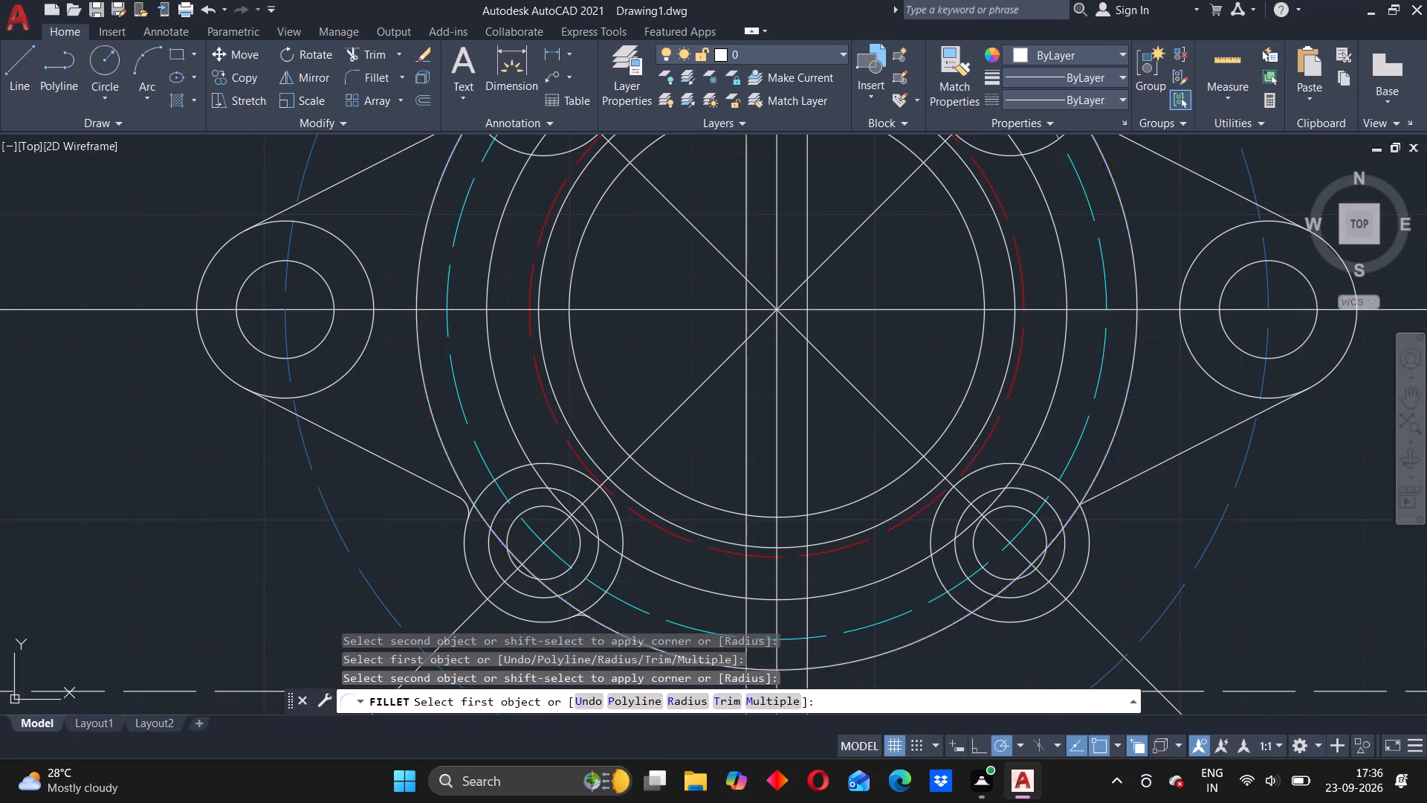
pyautogui.click(989, 621)
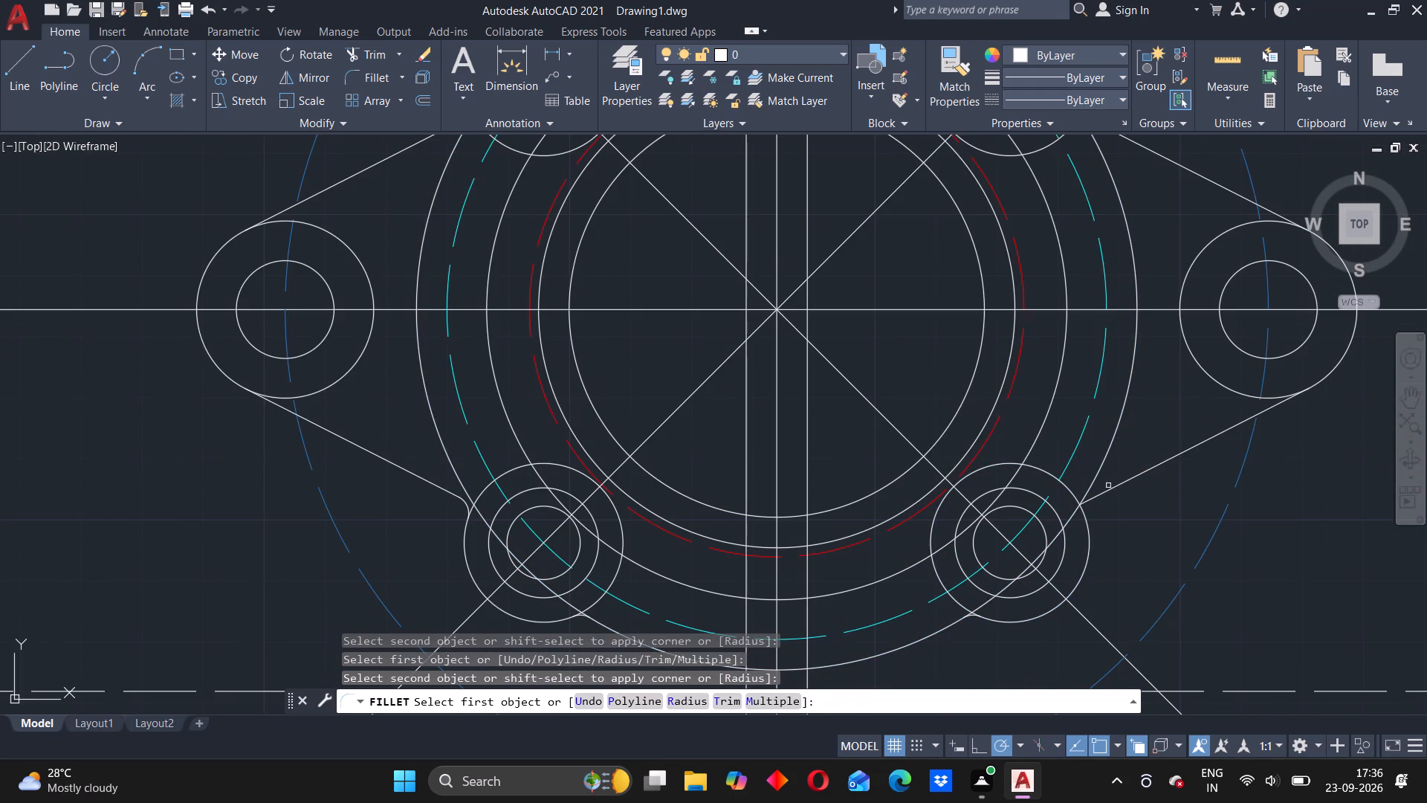
pyautogui.click(1106, 495)
pyautogui.click(1087, 517)
# Add radius 3 fillets joining the upper-right boss's outer circle to the right lug's upper tangent line and the outermost solid flange circle.
pyautogui.scroll(1, 1133, 319)
pyautogui.scroll(-2, 1122, 322)
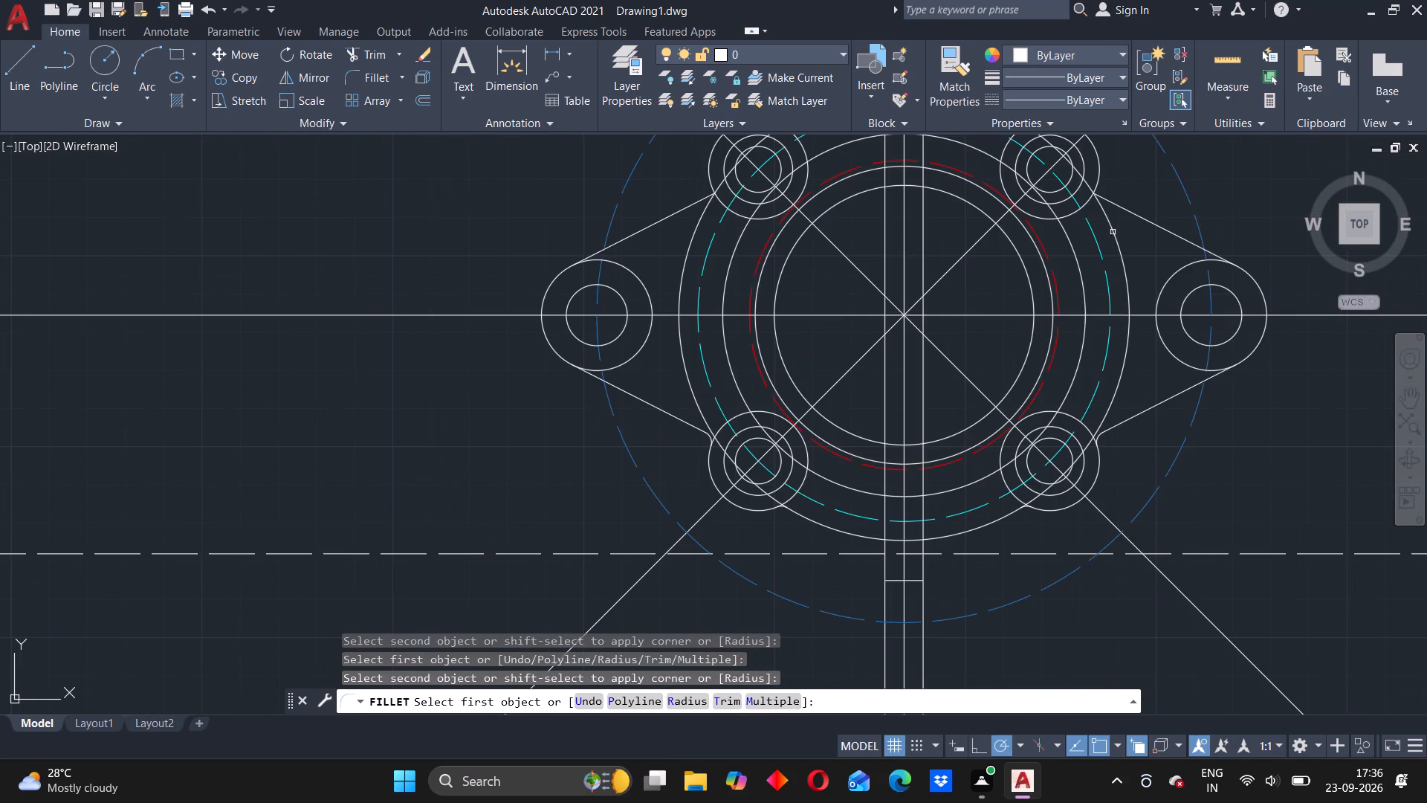
pyautogui.click(1107, 201)
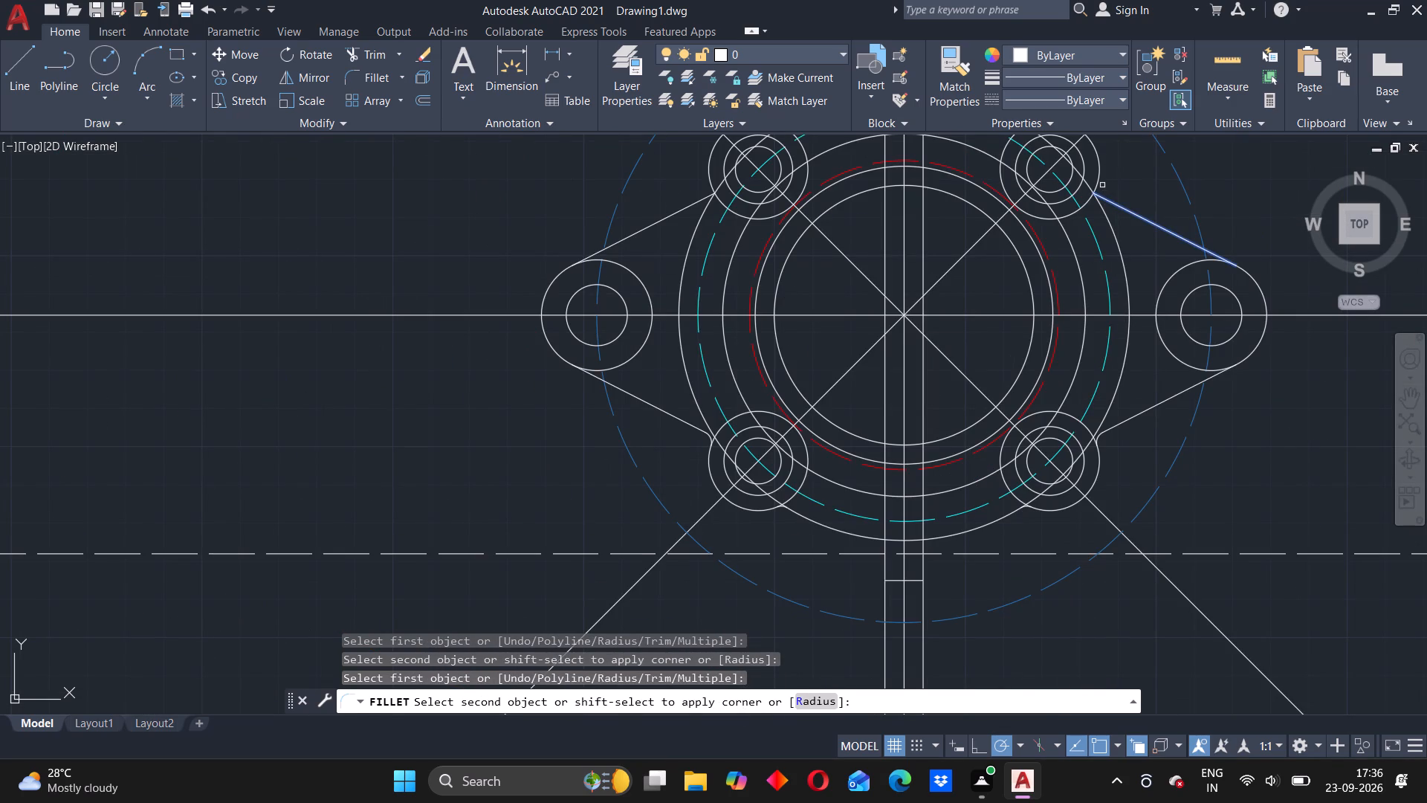
pyautogui.click(1101, 184)
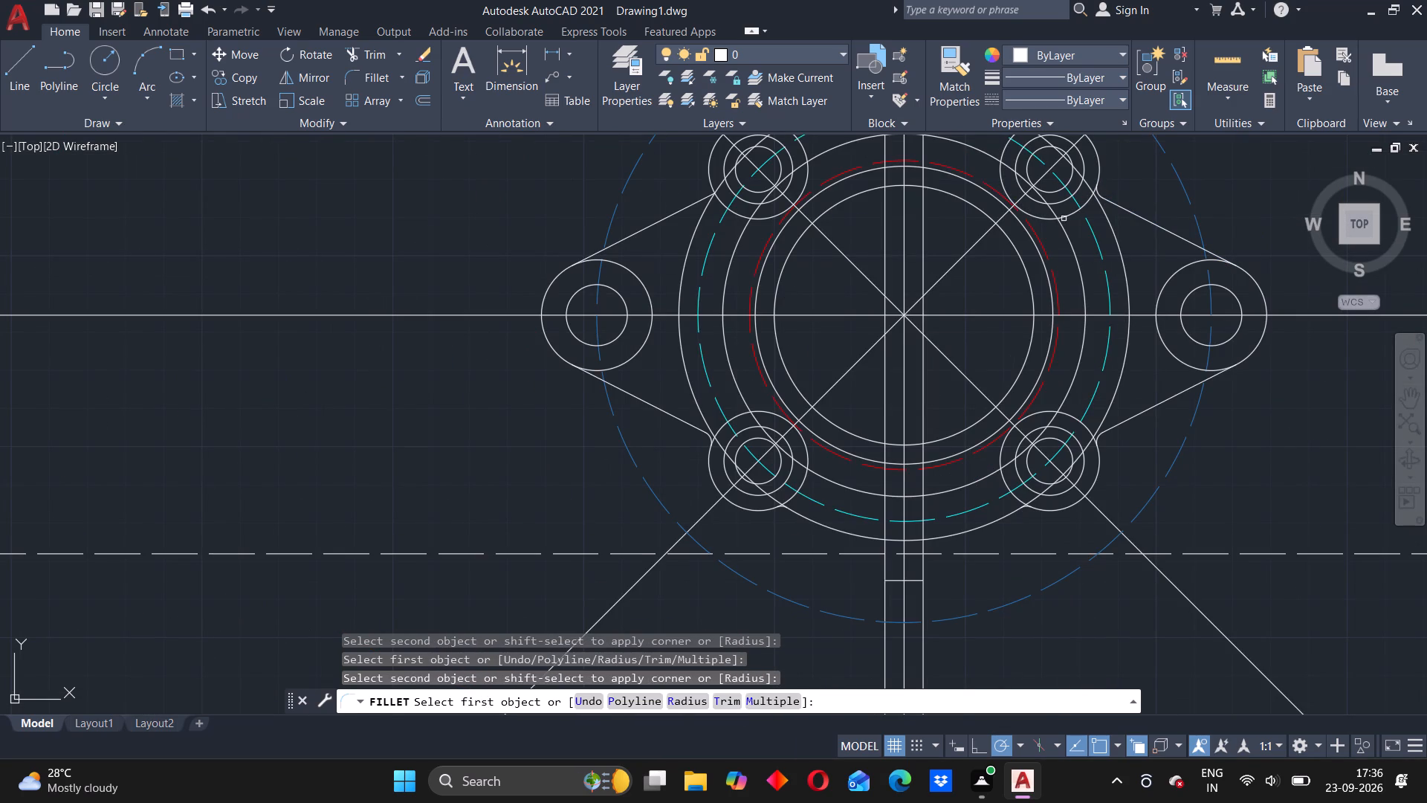
pyautogui.scroll(-1, 1007, 198)
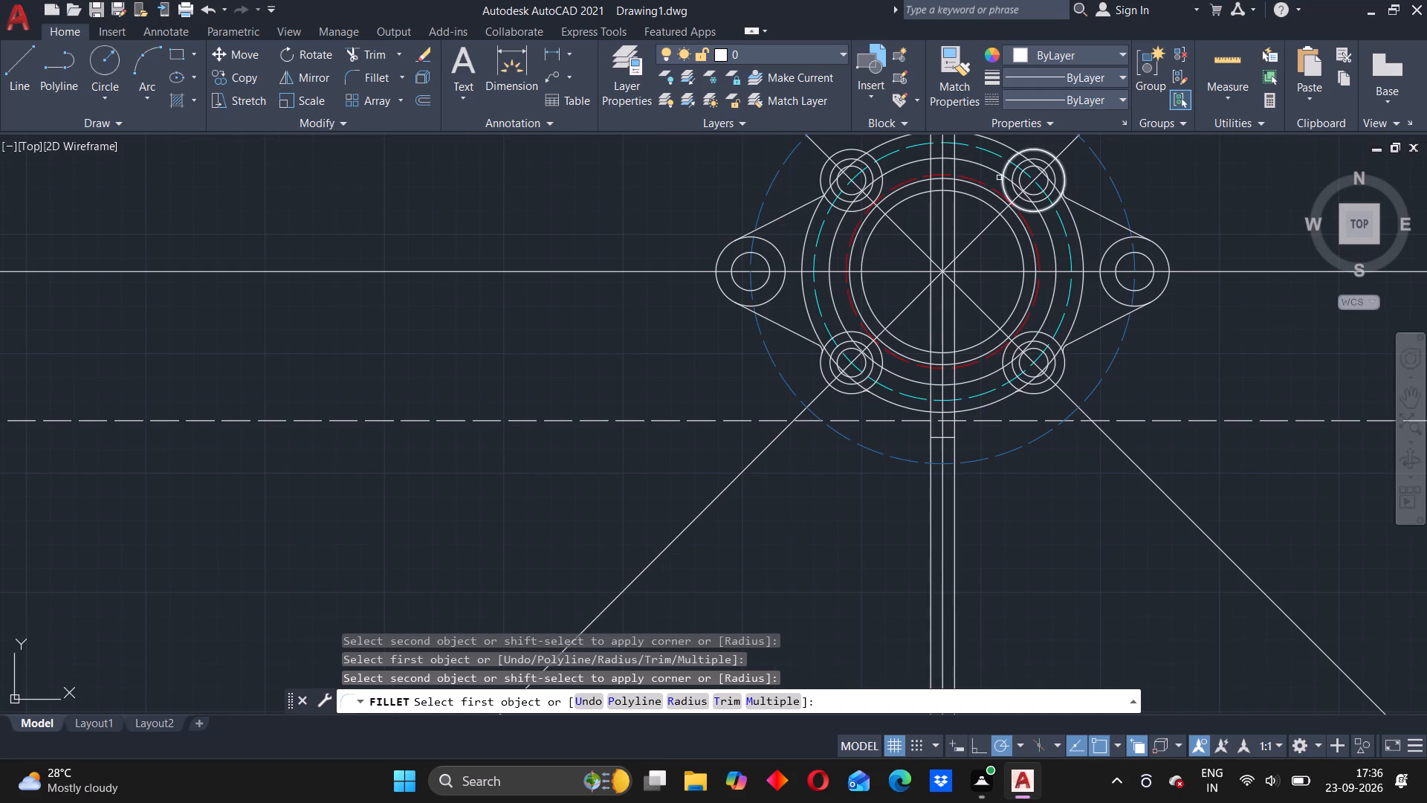
pyautogui.moveTo(999, 184); pyautogui.dragTo(1002, 242, button='middle')
pyautogui.click(1032, 207)
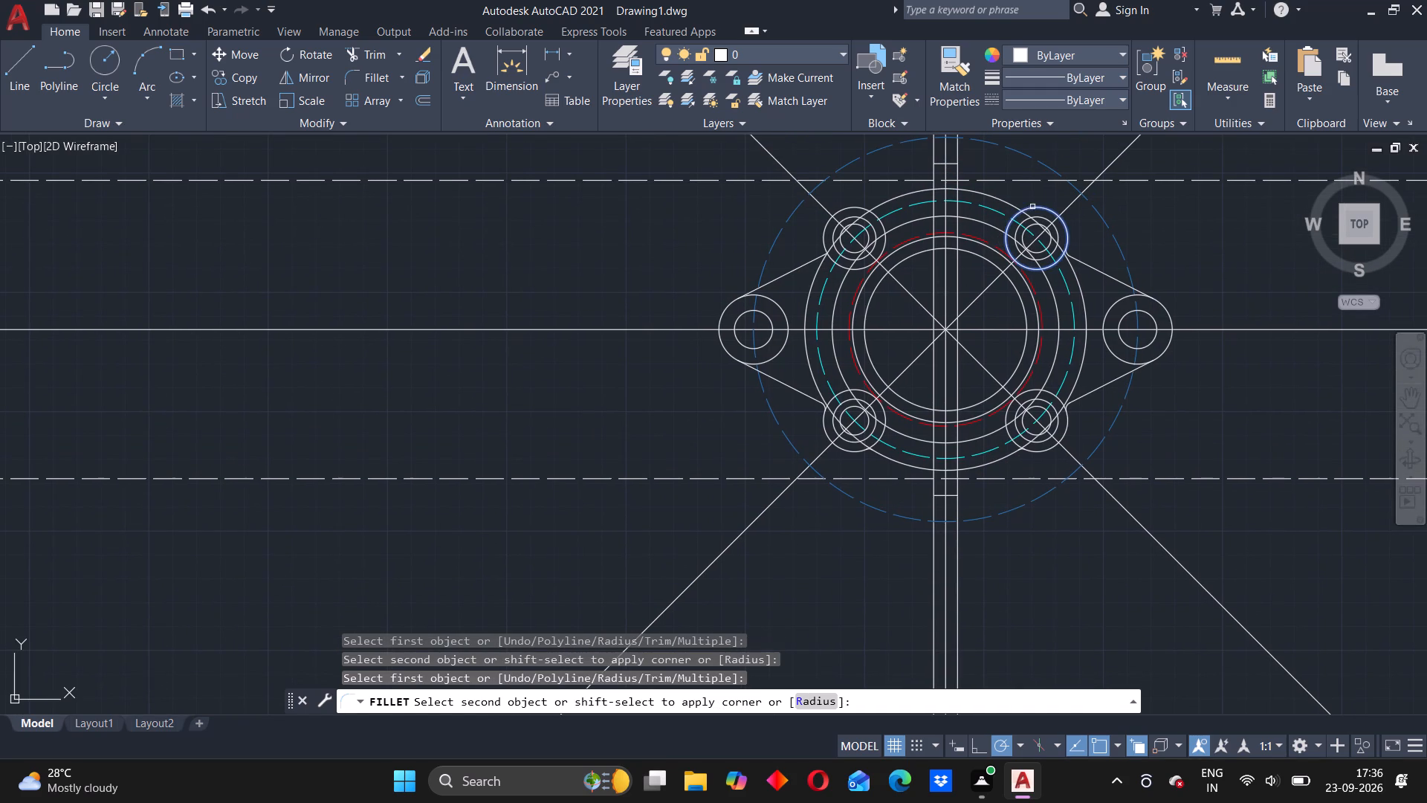
pyautogui.click(1017, 207)
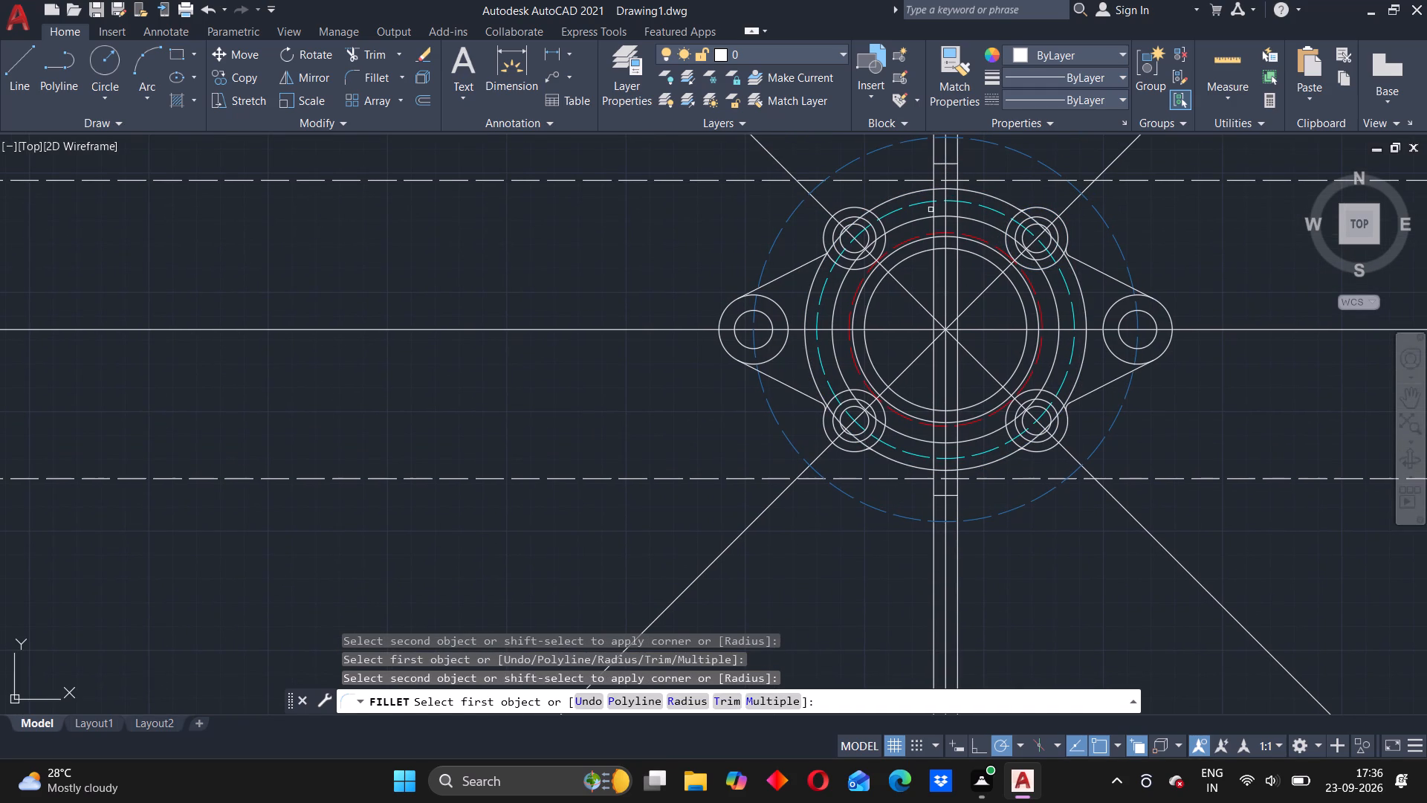
# Add radius 3 fillets joining the upper-left boss's outer circle to the outermost solid flange circle and the left lug's upper tangent line.
pyautogui.click(862, 207)
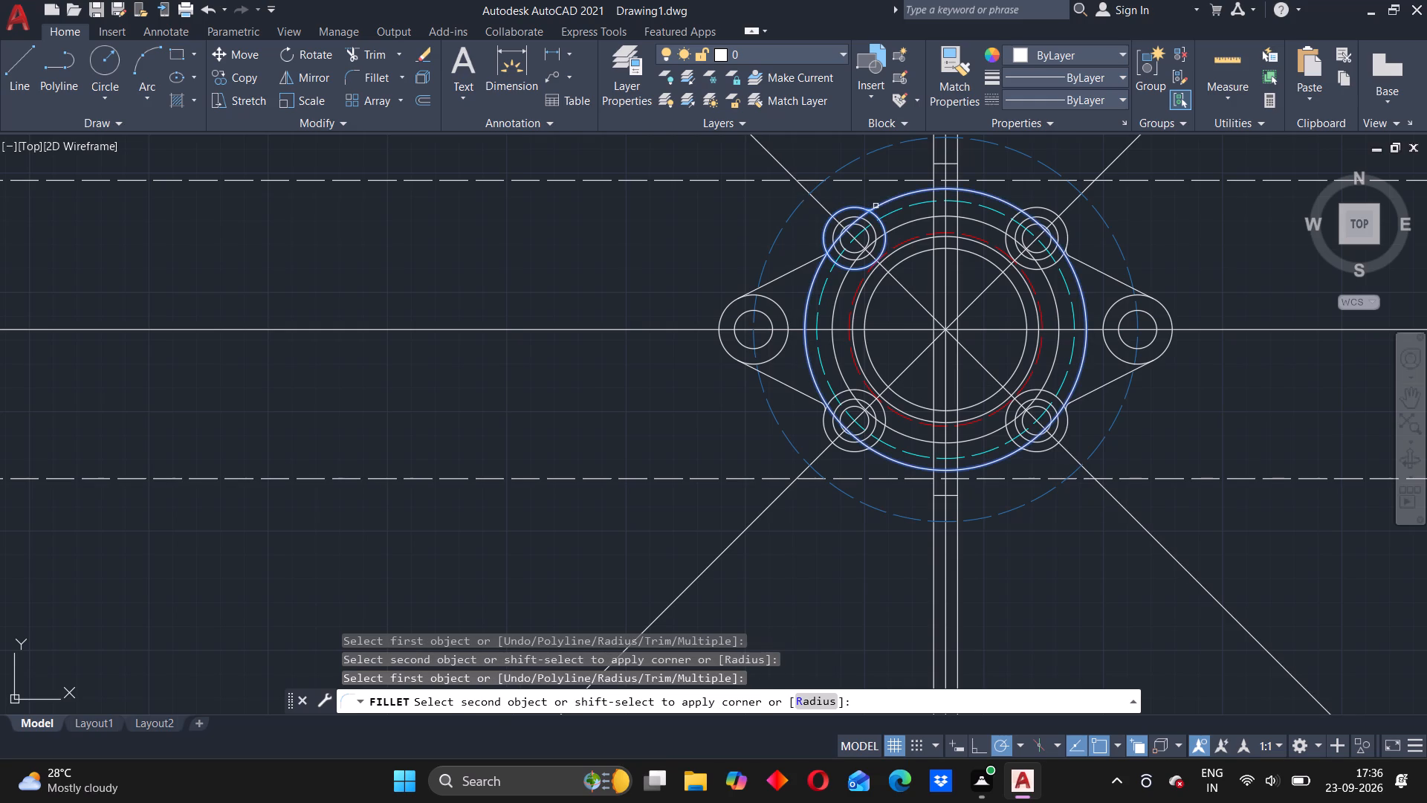
pyautogui.click(878, 206)
pyautogui.click(823, 238)
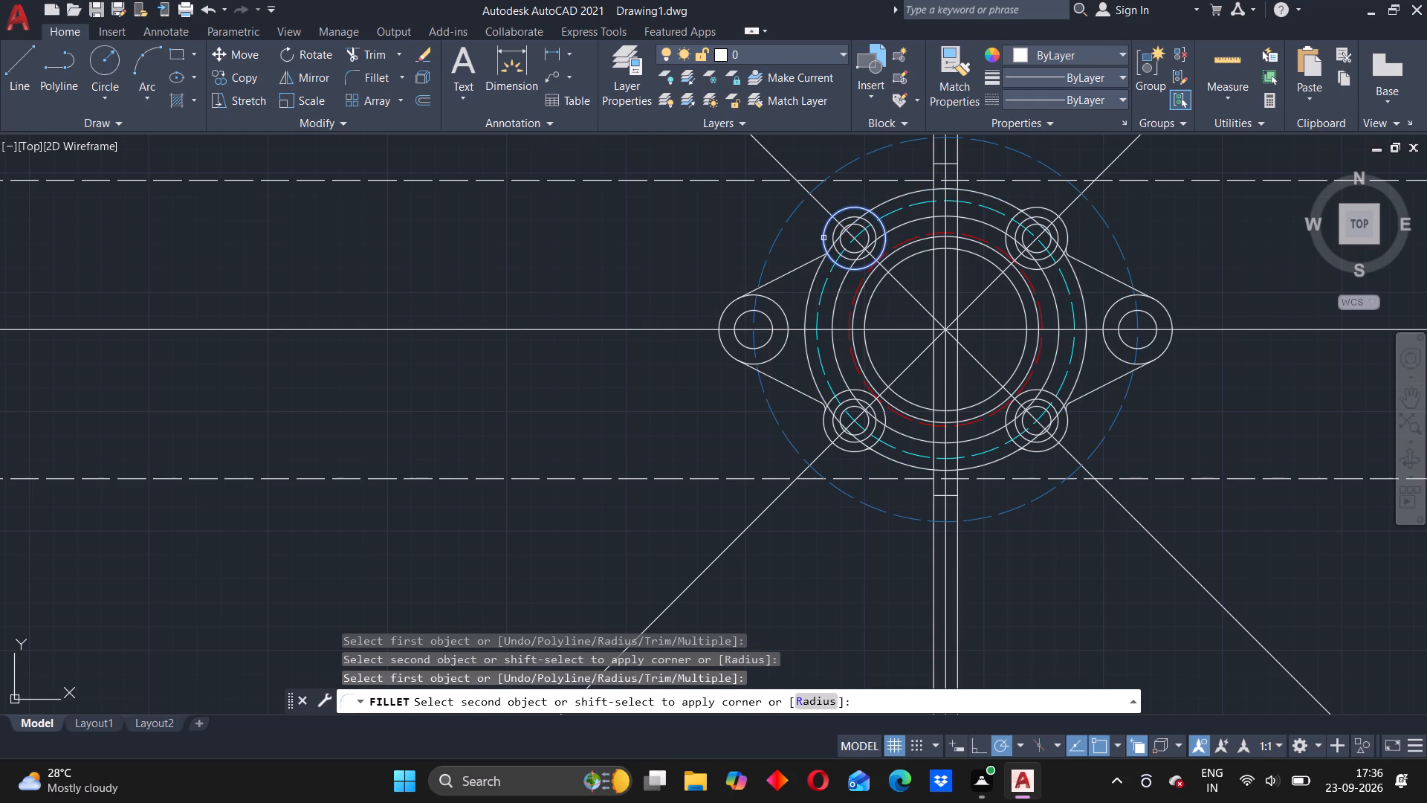
pyautogui.click(821, 258)
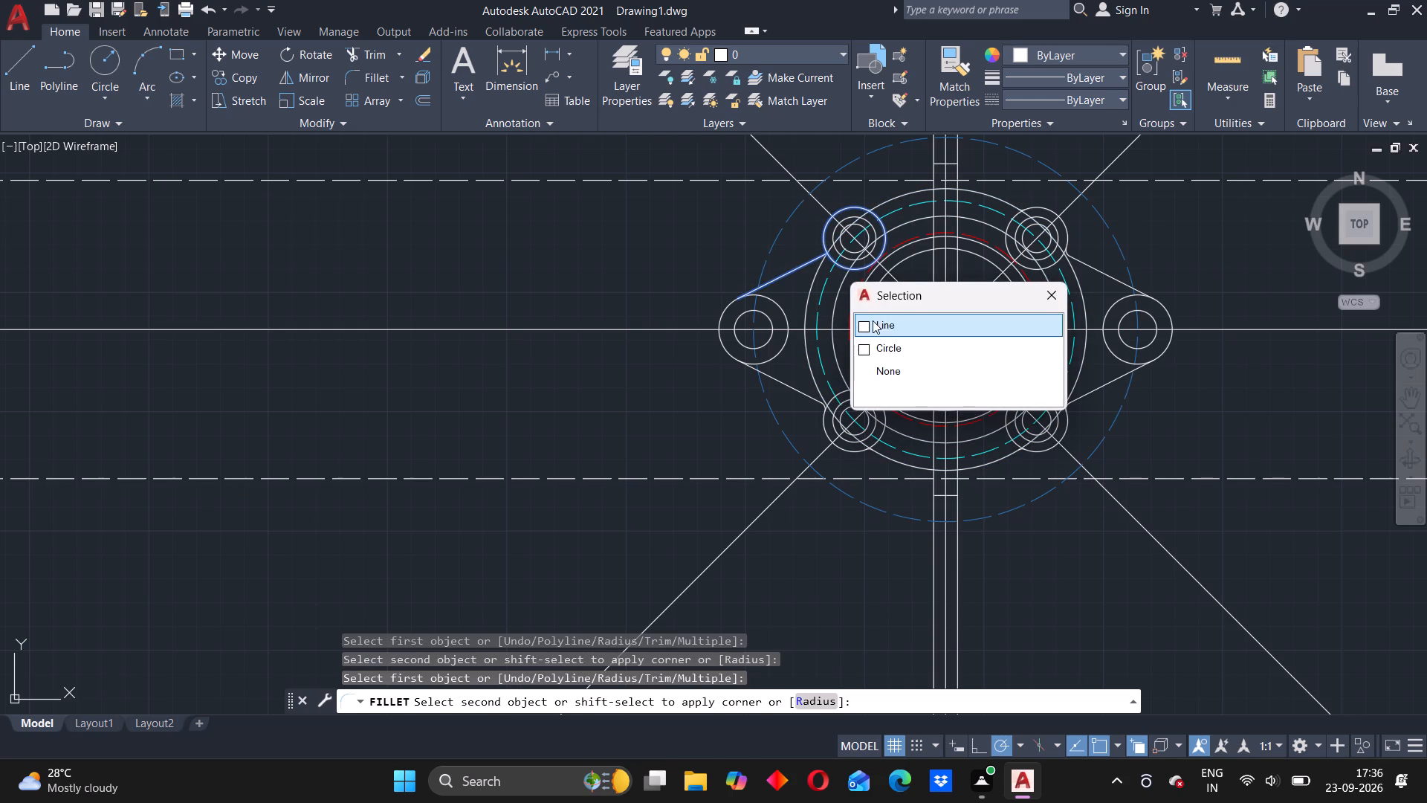
pyautogui.scroll(-3, 832, 287)
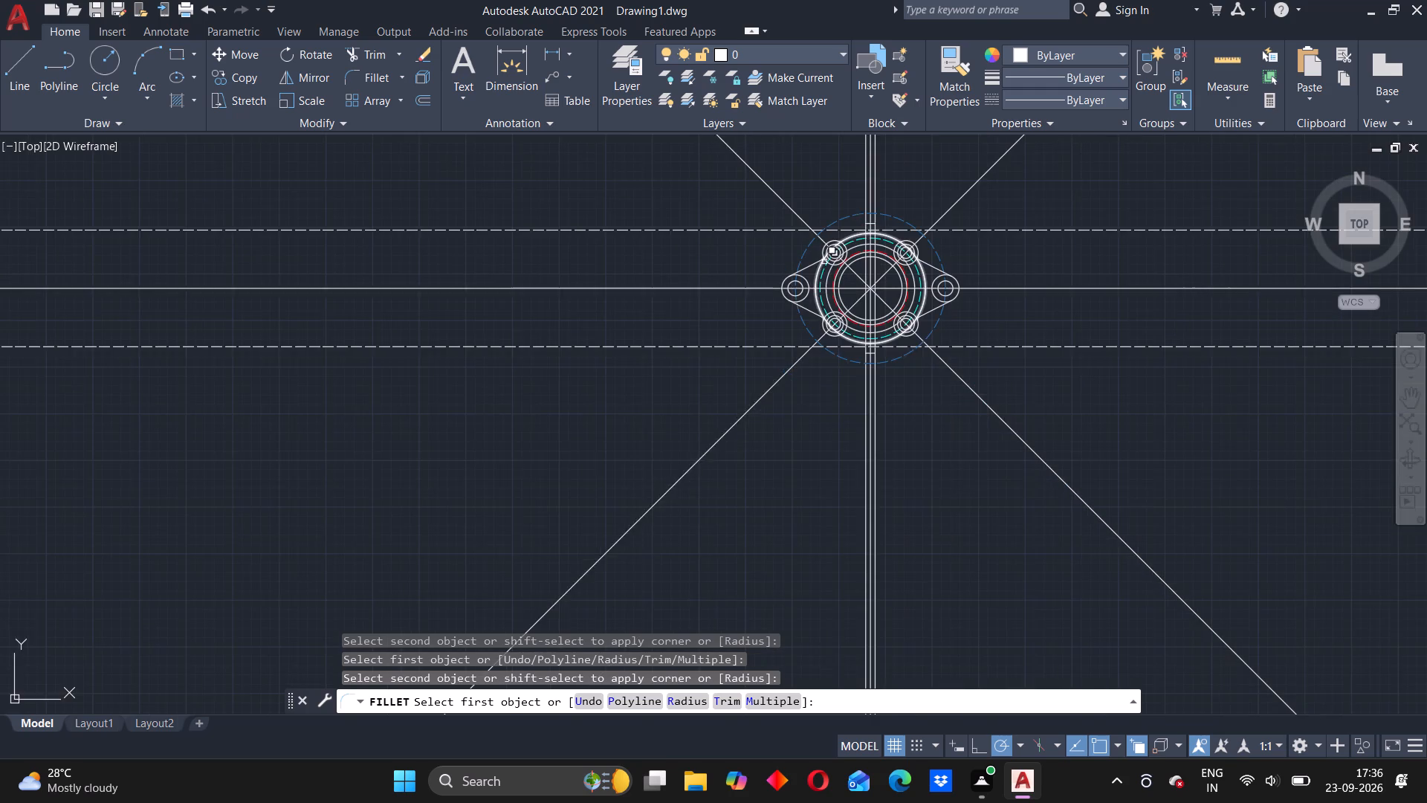
# Add radius 3 fillets joining the upper-left boss's middle circle to both sides of the second solid flange circle.
pyautogui.scroll(5, 825, 262)
pyautogui.scroll(-2, 831, 275)
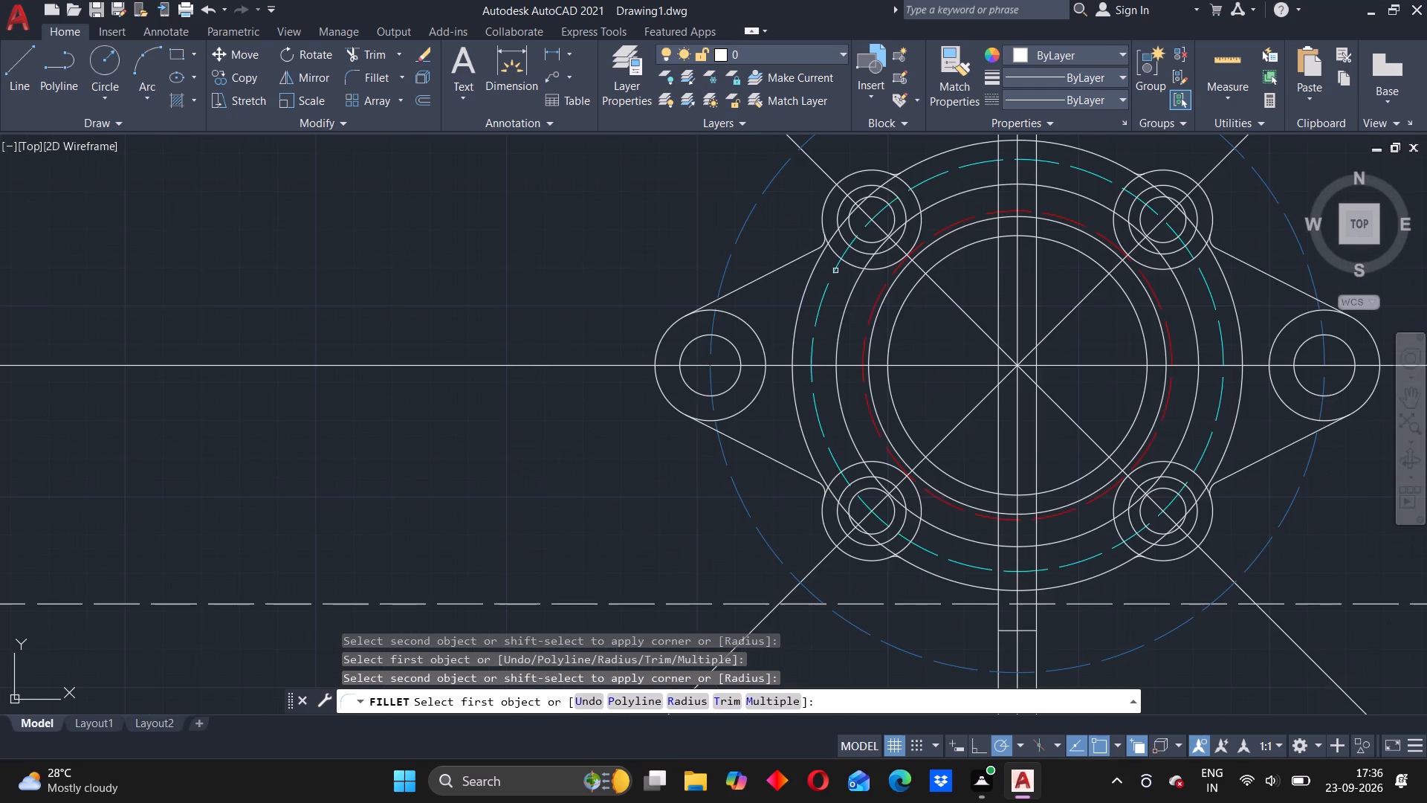
pyautogui.scroll(2, 858, 254)
pyautogui.click(867, 251)
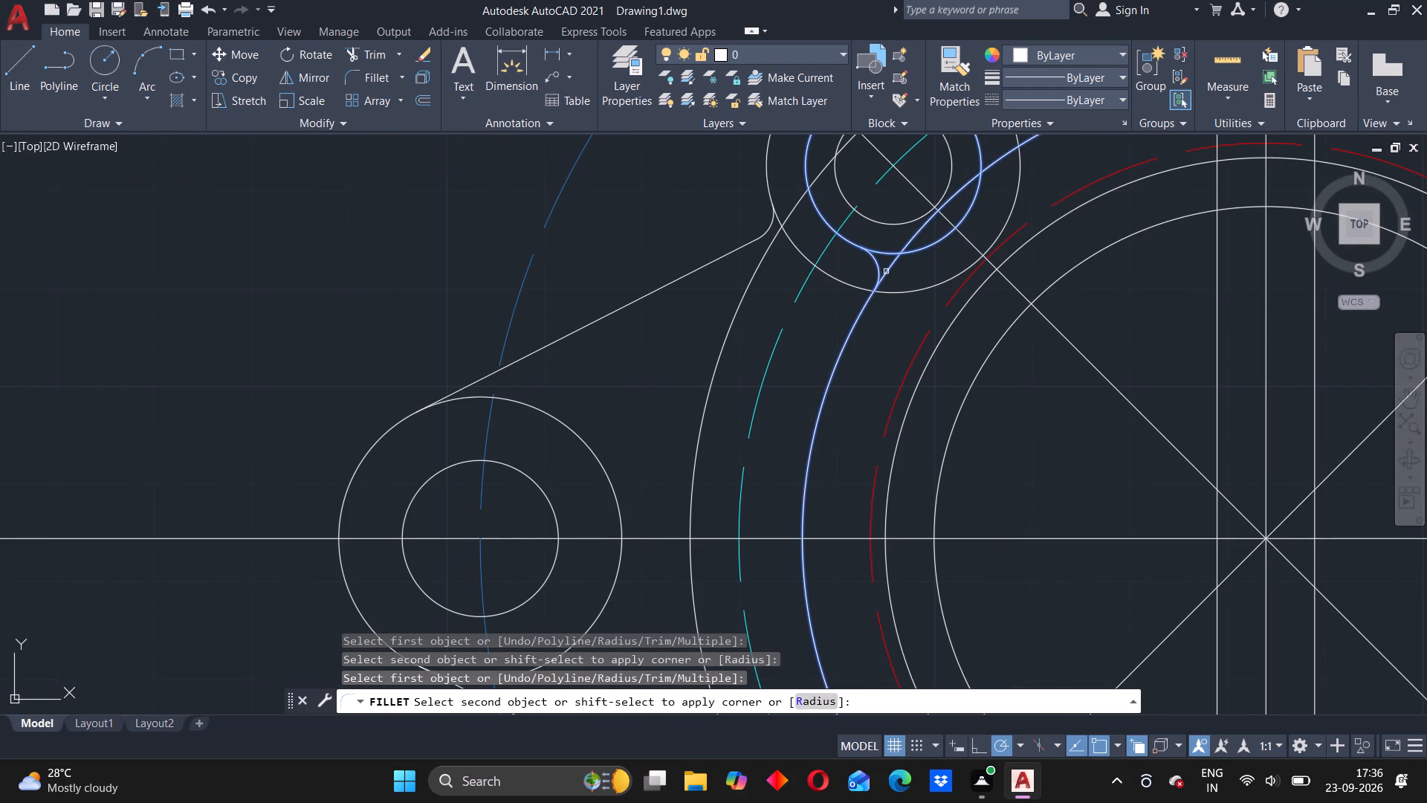
pyautogui.click(884, 274)
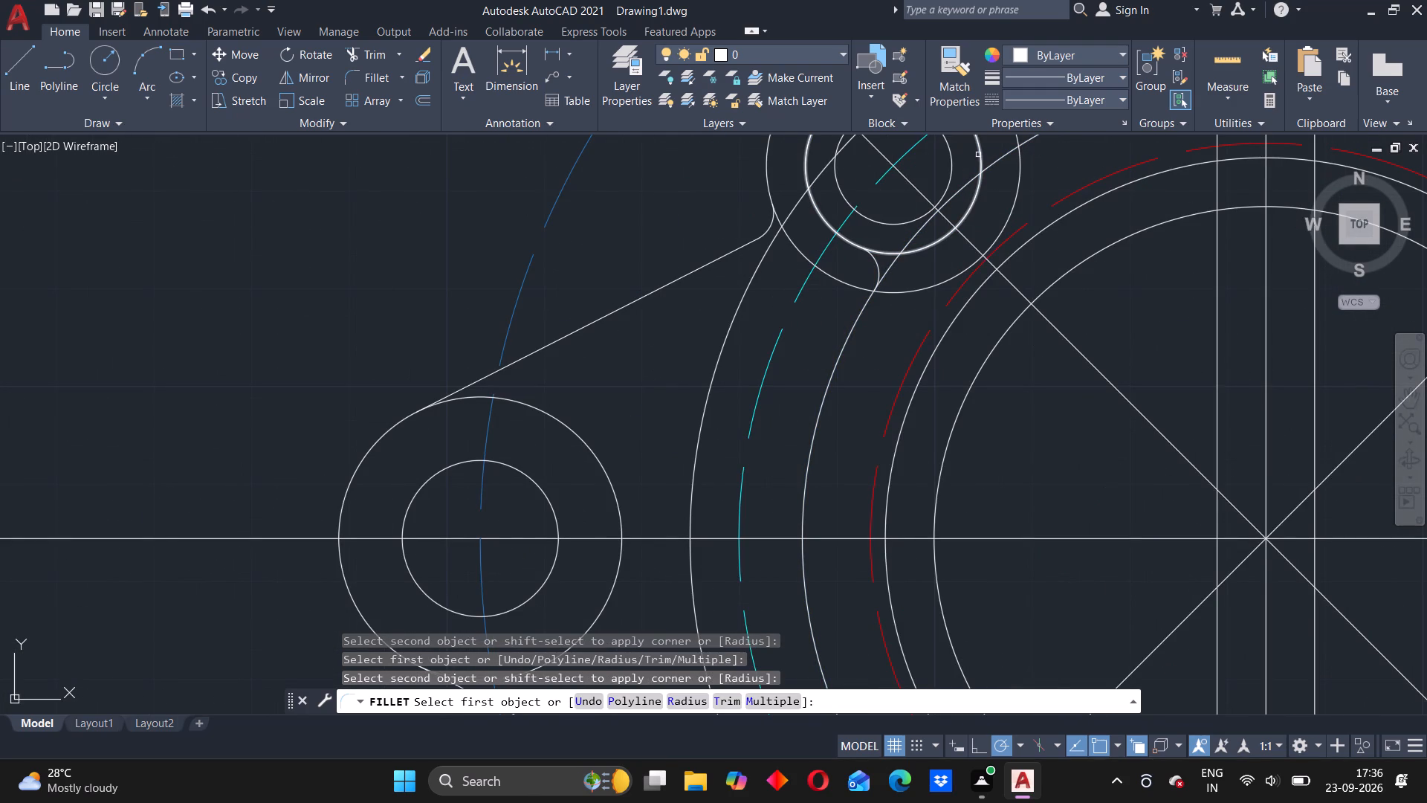
pyautogui.click(979, 154)
pyautogui.click(997, 162)
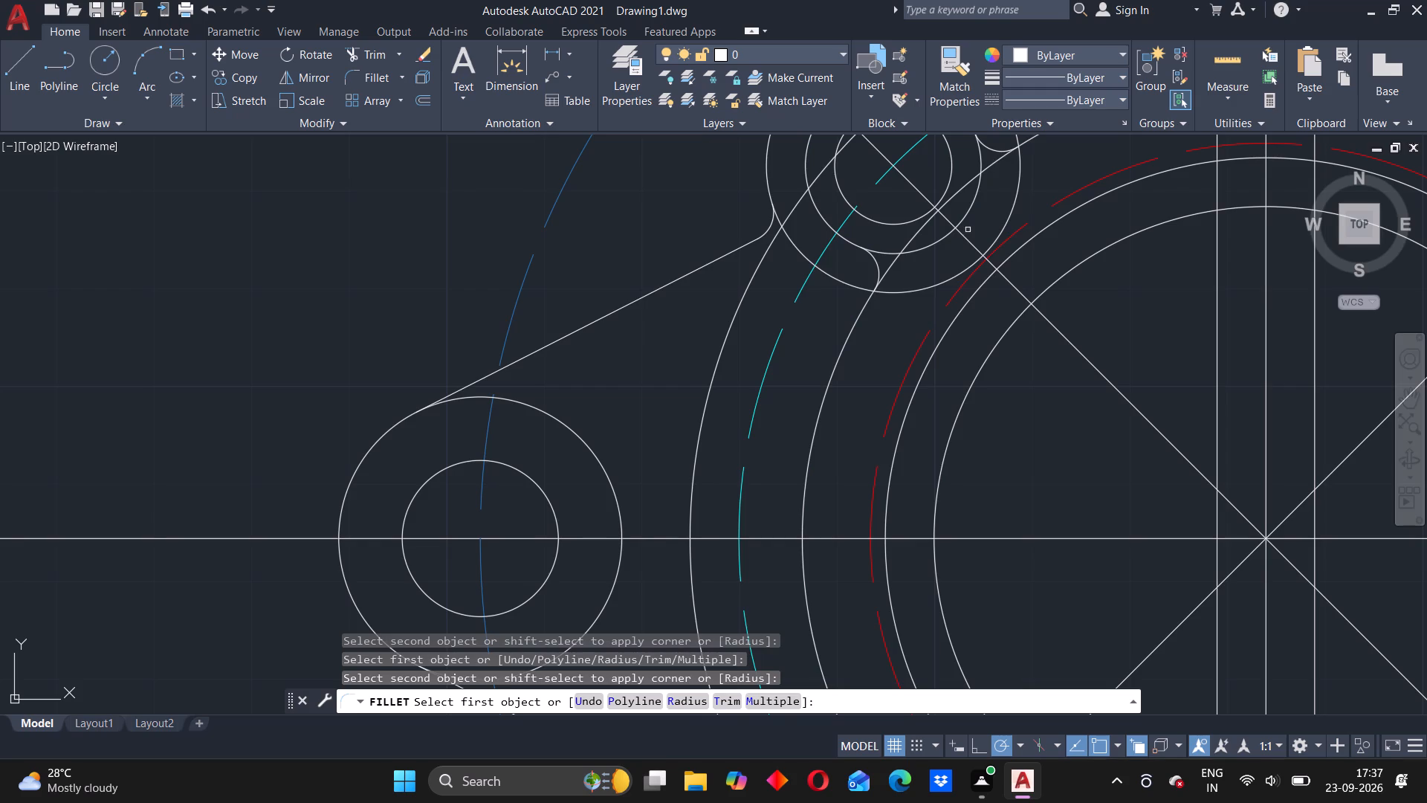
# Add radius 3 fillets joining the lower-left boss's middle circle to the second solid flange circle on both sides.
pyautogui.scroll(1, 839, 459)
pyautogui.scroll(-2, 839, 459)
pyautogui.scroll(-1, 813, 549)
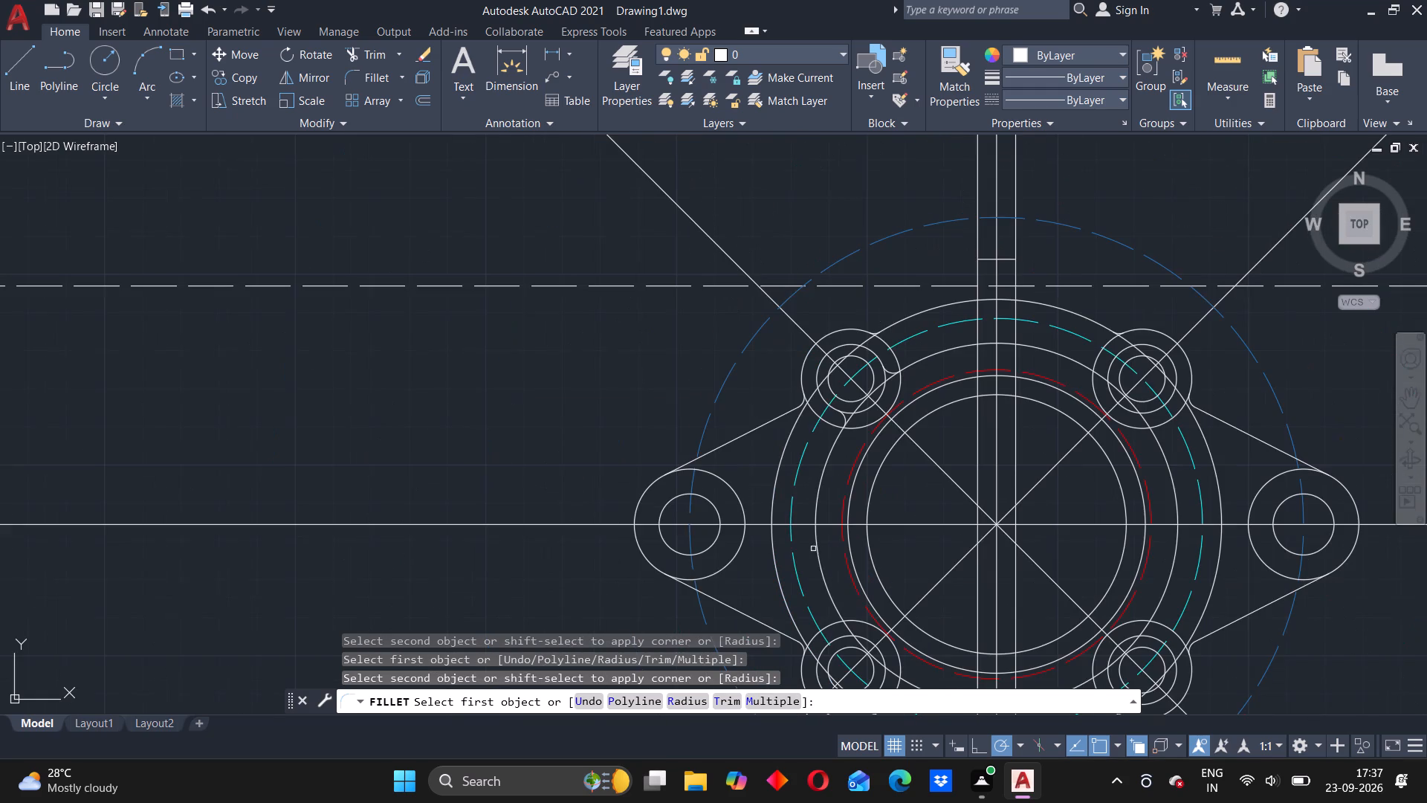
pyautogui.moveTo(798, 633); pyautogui.dragTo(805, 451, button='middle')
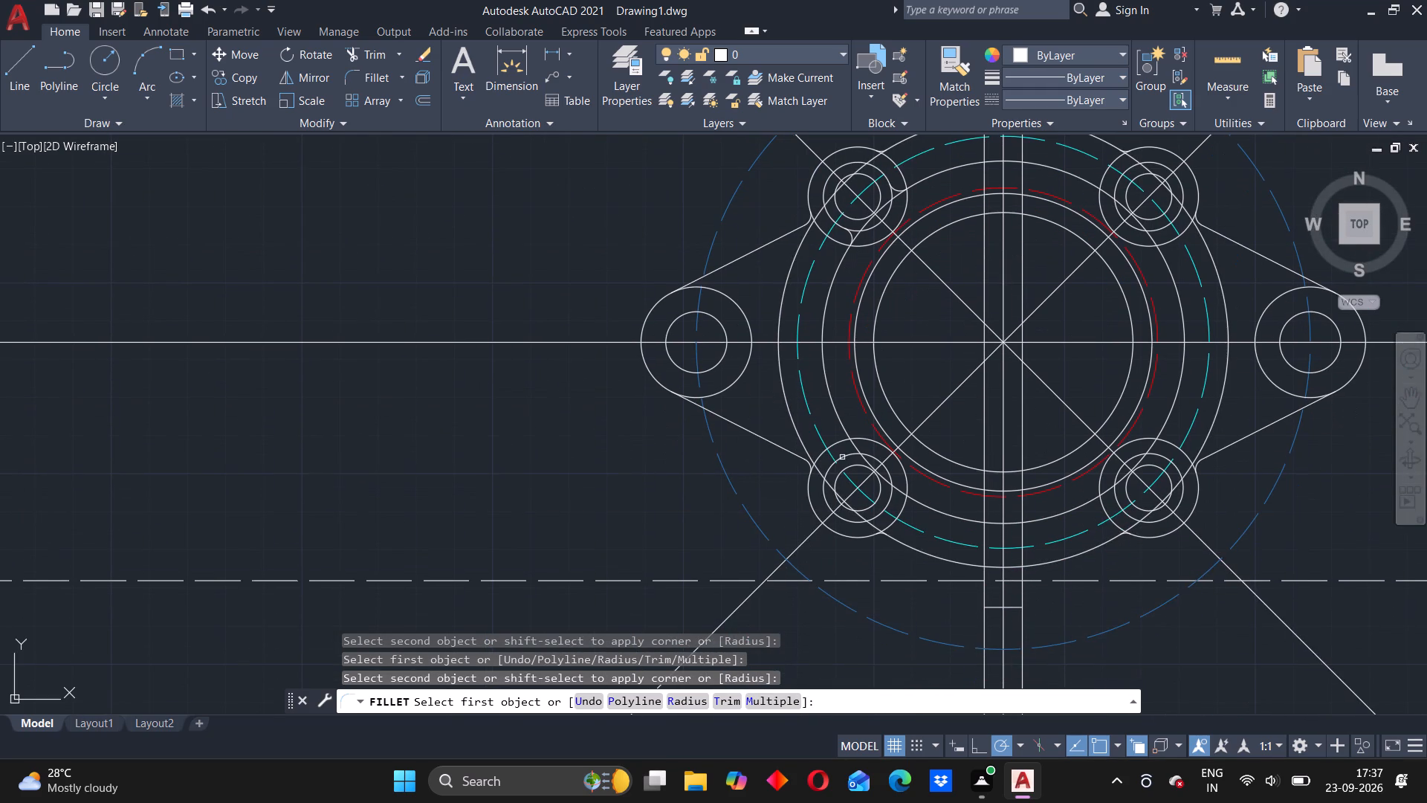
pyautogui.scroll(-1, 842, 457)
pyautogui.scroll(2, 842, 457)
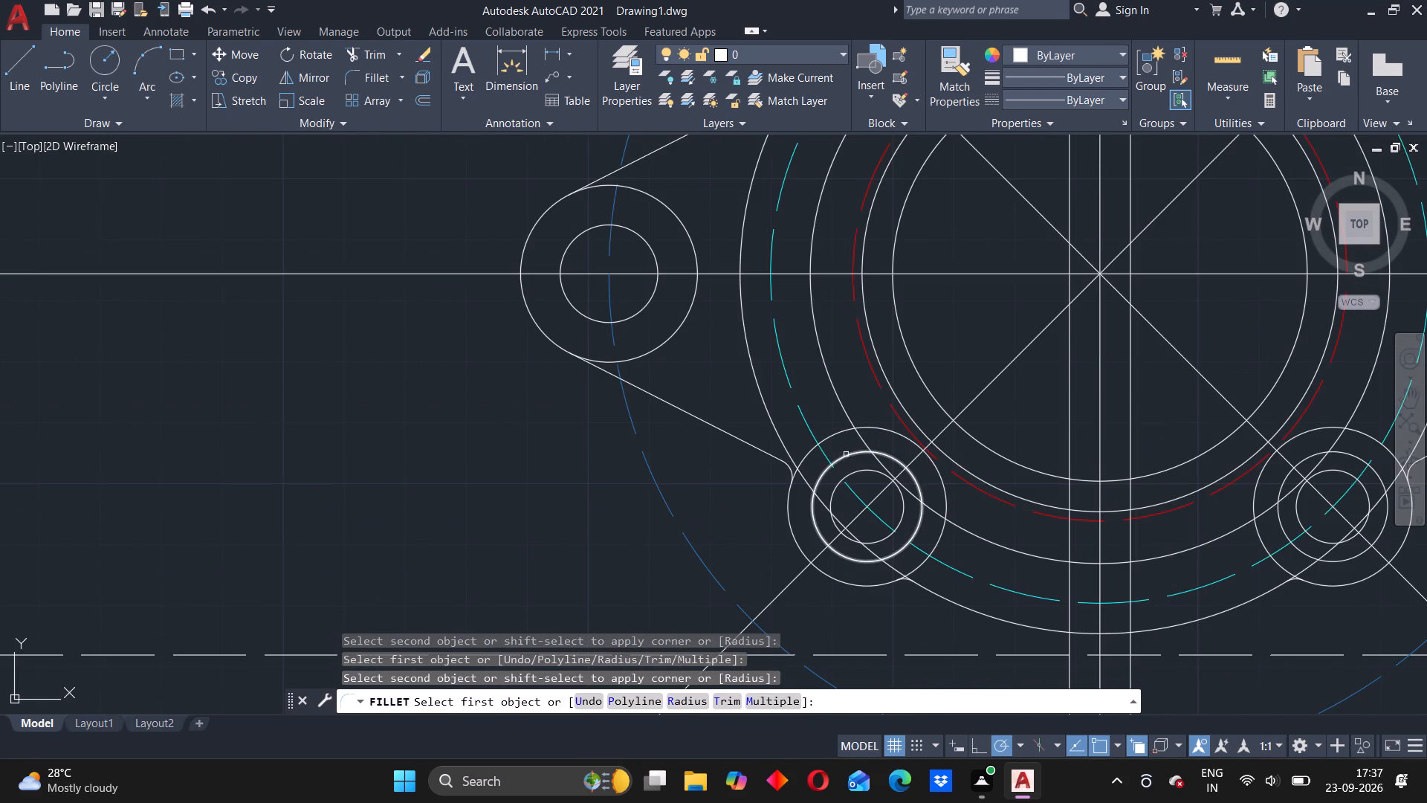
pyautogui.click(847, 454)
pyautogui.click(859, 440)
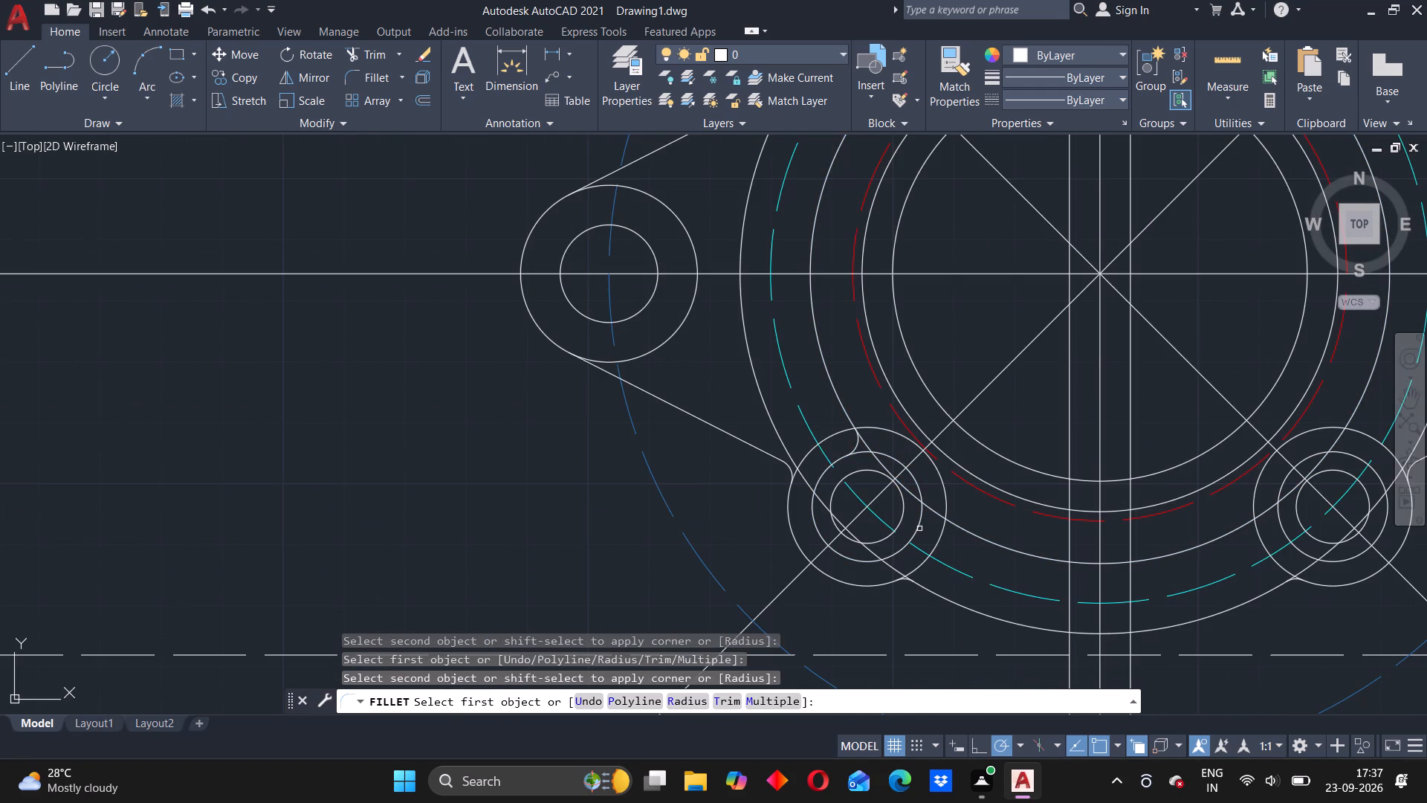
pyautogui.click(919, 529)
pyautogui.click(939, 515)
# Add radius 3 fillets joining the lower-right boss's middle circle to the second solid flange circle on both sides.
pyautogui.click(1280, 516)
pyautogui.click(1262, 514)
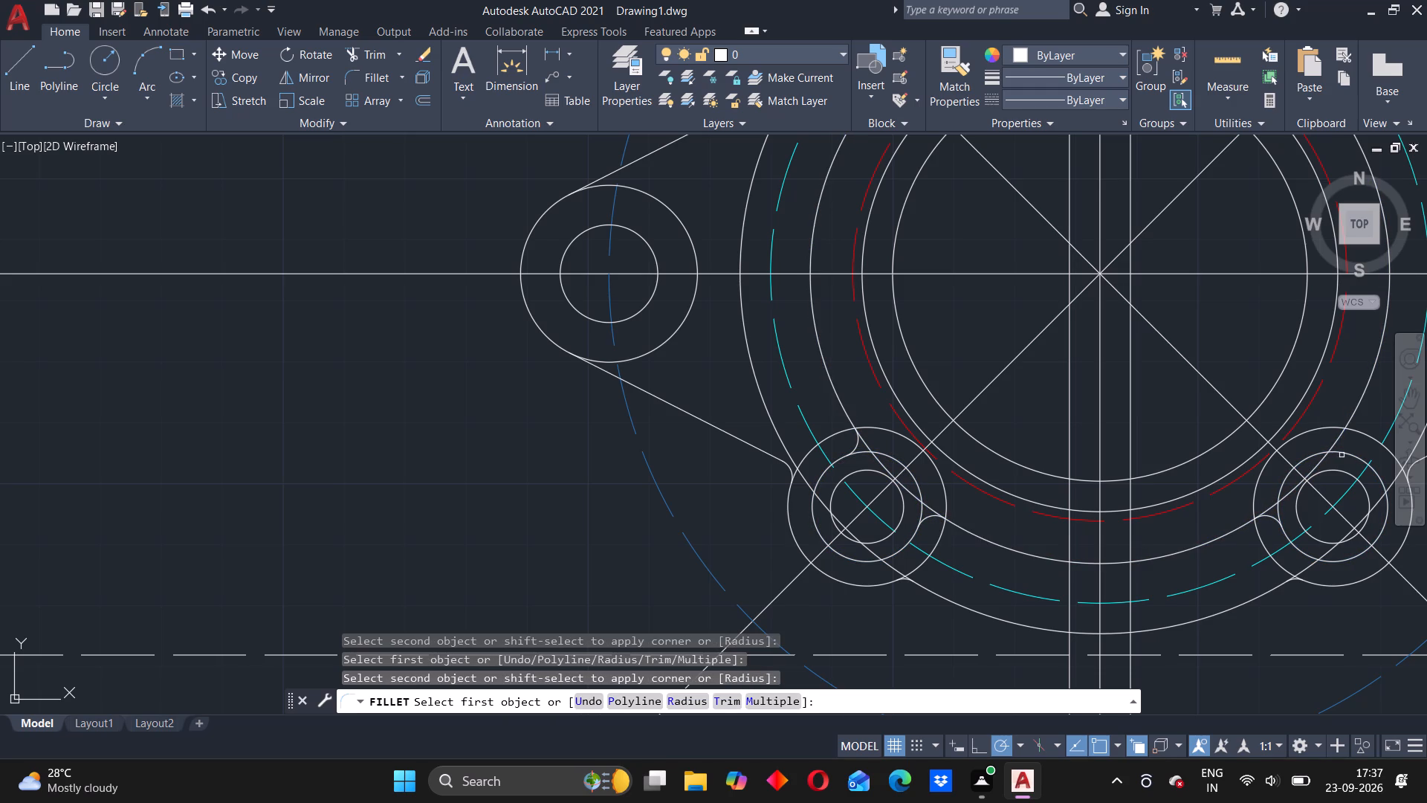
pyautogui.click(1343, 454)
pyautogui.click(1339, 438)
# Add radius 3 fillets joining the upper-right boss's middle circle to both sides of the second solid flange circle, and end the Fillet command.
pyautogui.scroll(-1, 1242, 409)
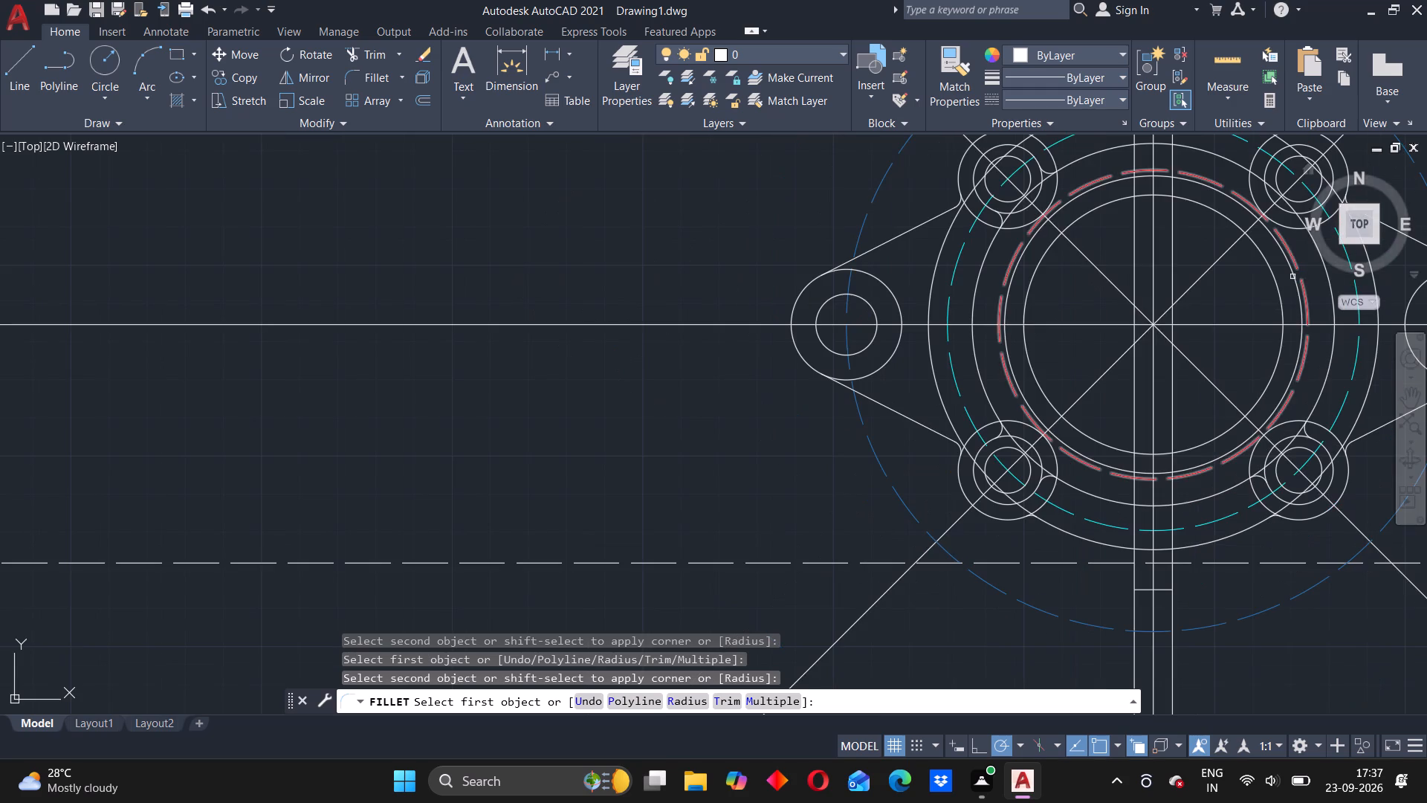
pyautogui.moveTo(1254, 292); pyautogui.dragTo(1145, 397, button='middle')
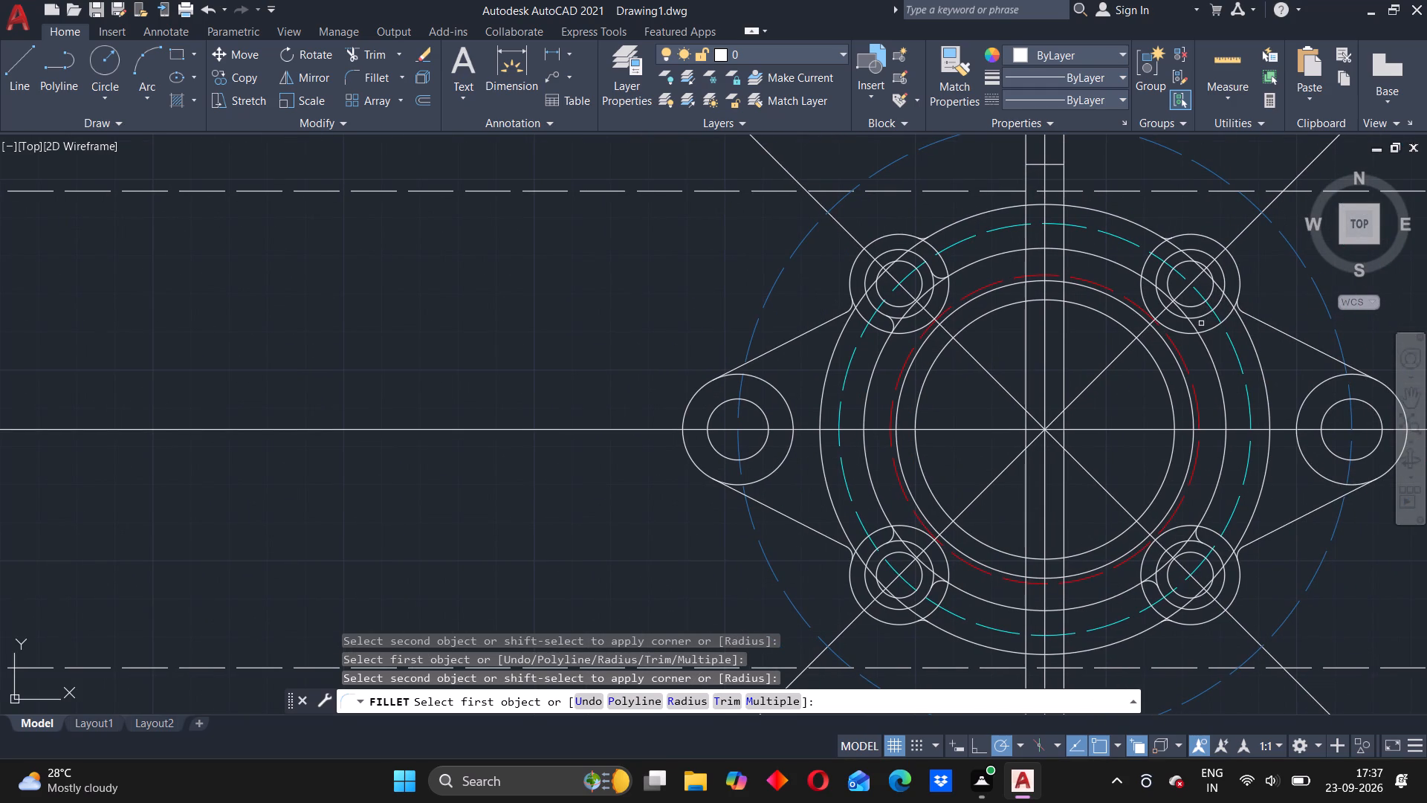
pyautogui.click(1203, 315)
pyautogui.click(1193, 329)
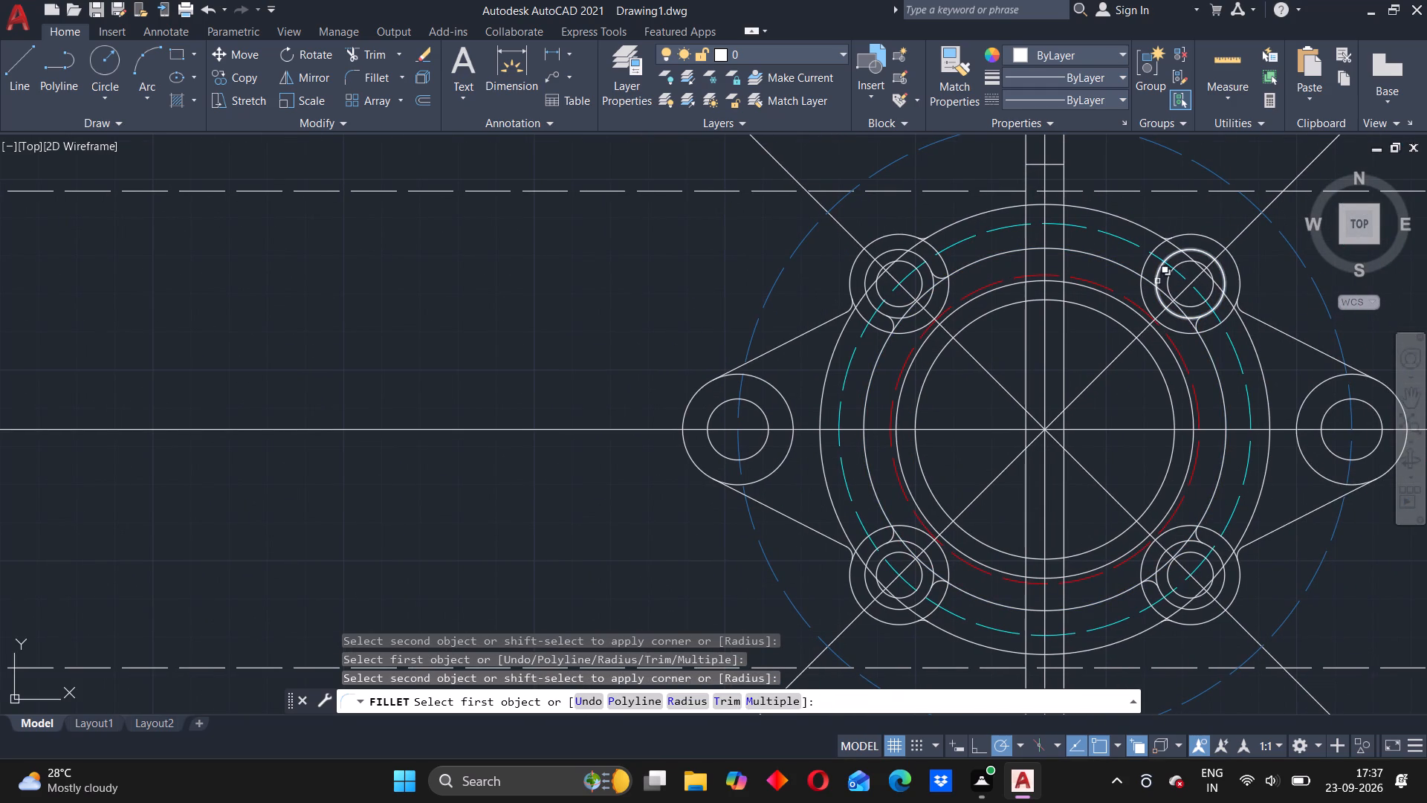
pyautogui.click(1156, 277)
pyautogui.click(1150, 280)
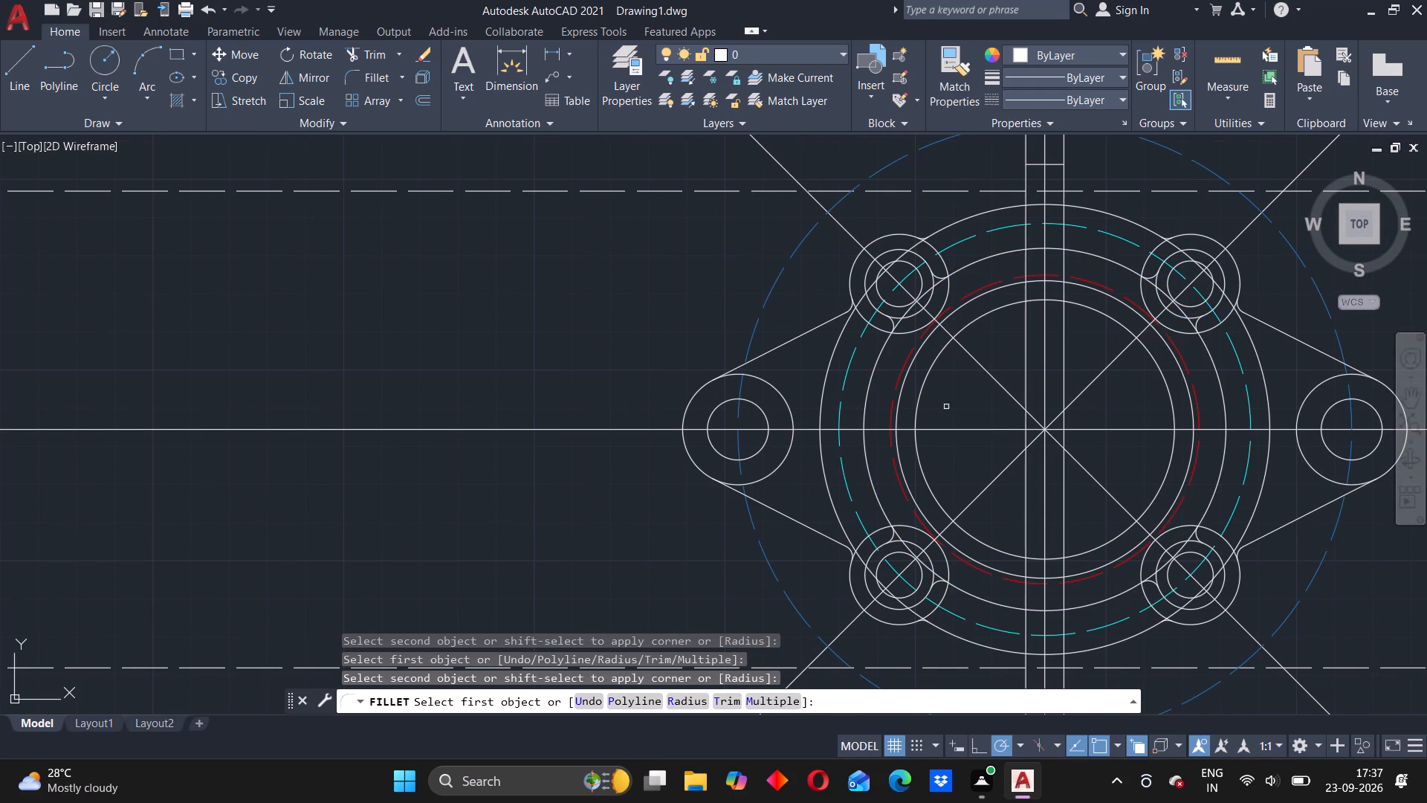
pyautogui.scroll(2, 916, 469)
pyautogui.scroll(-5, 936, 438)
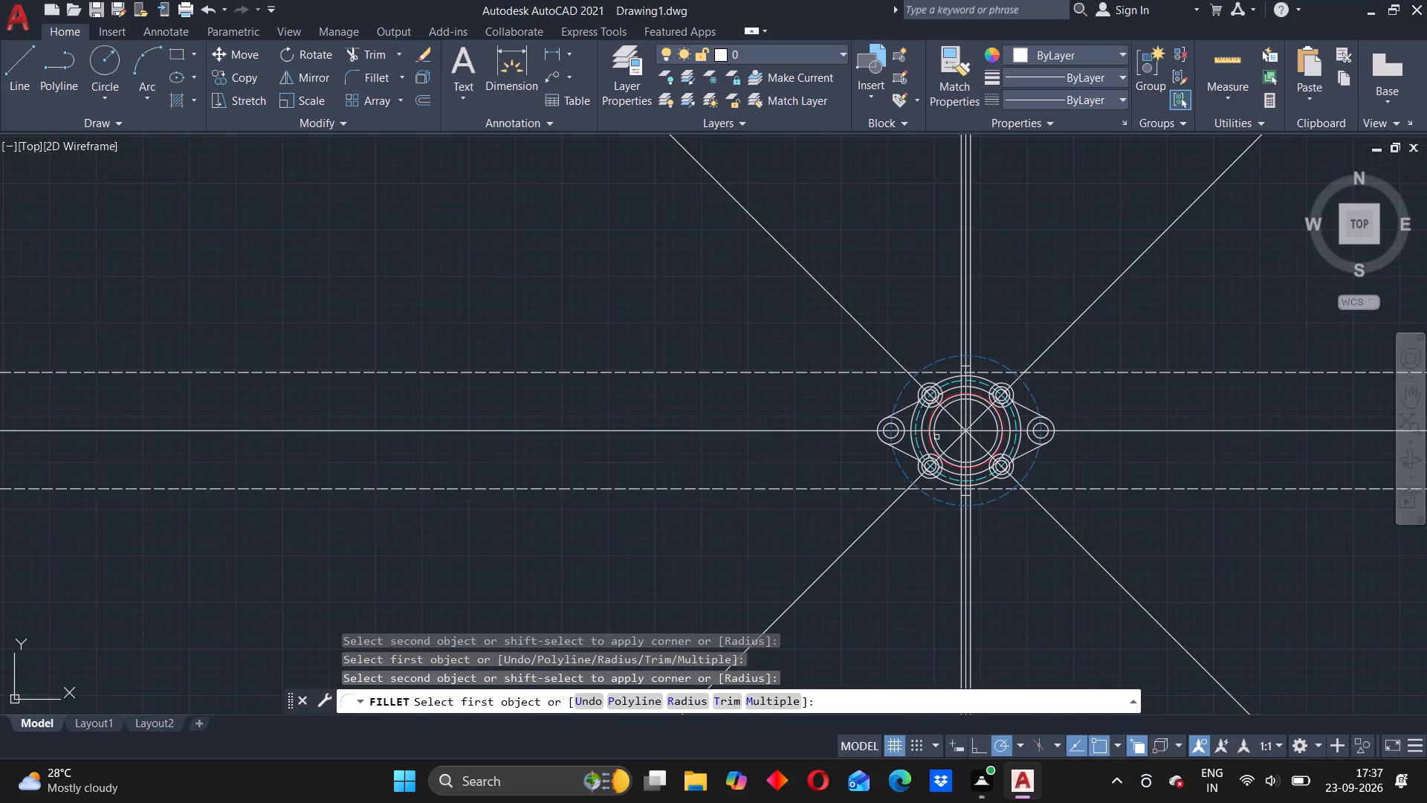
pyautogui.scroll(2, 945, 448)
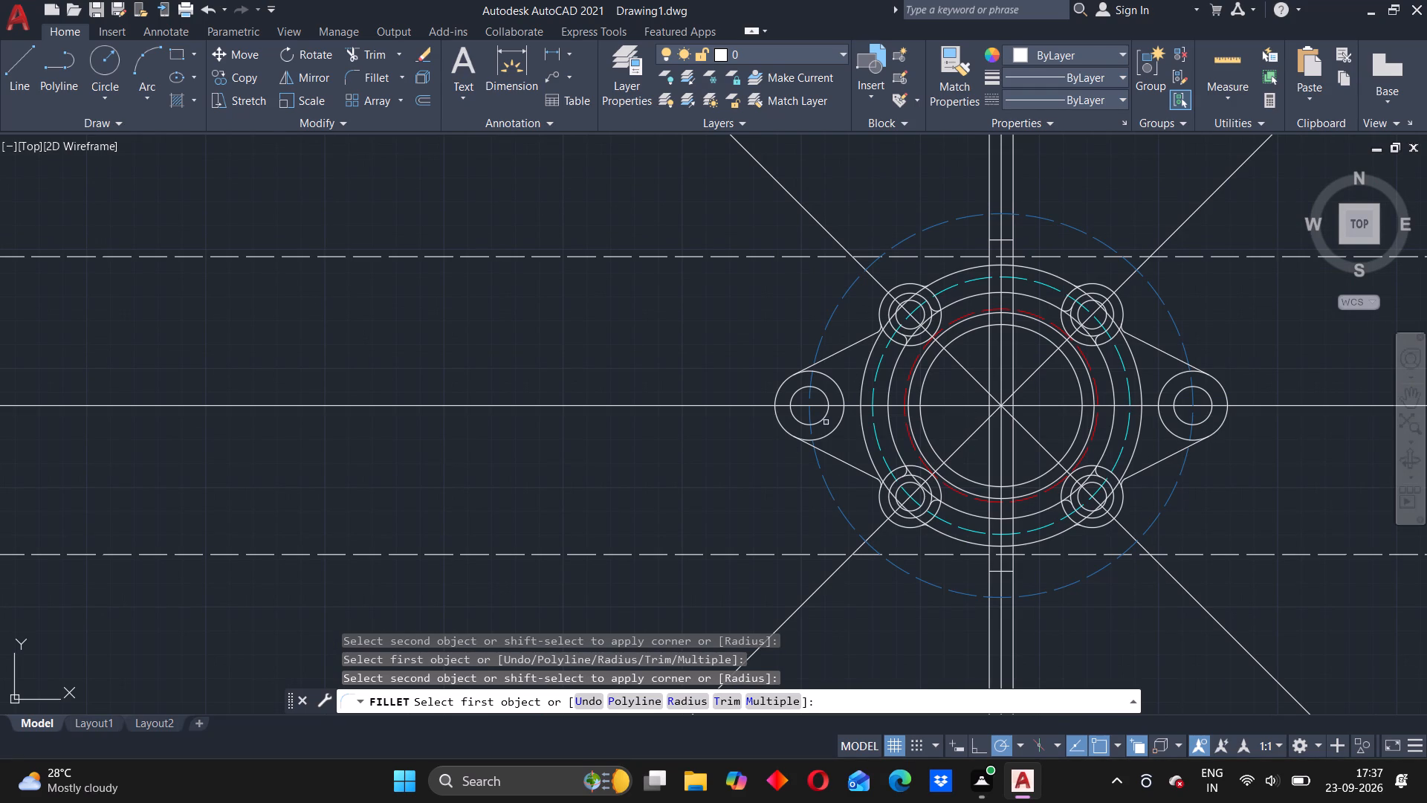
pyautogui.press('Escape')
# Trim the vertical, horizontal and diagonal construction lines extending outward around the whole front view.
pyautogui.write('tr')
pyautogui.press('Return')
pyautogui.moveTo(1032, 186); pyautogui.dragTo(961, 195)
pyautogui.moveTo(882, 206); pyautogui.dragTo(842, 561)
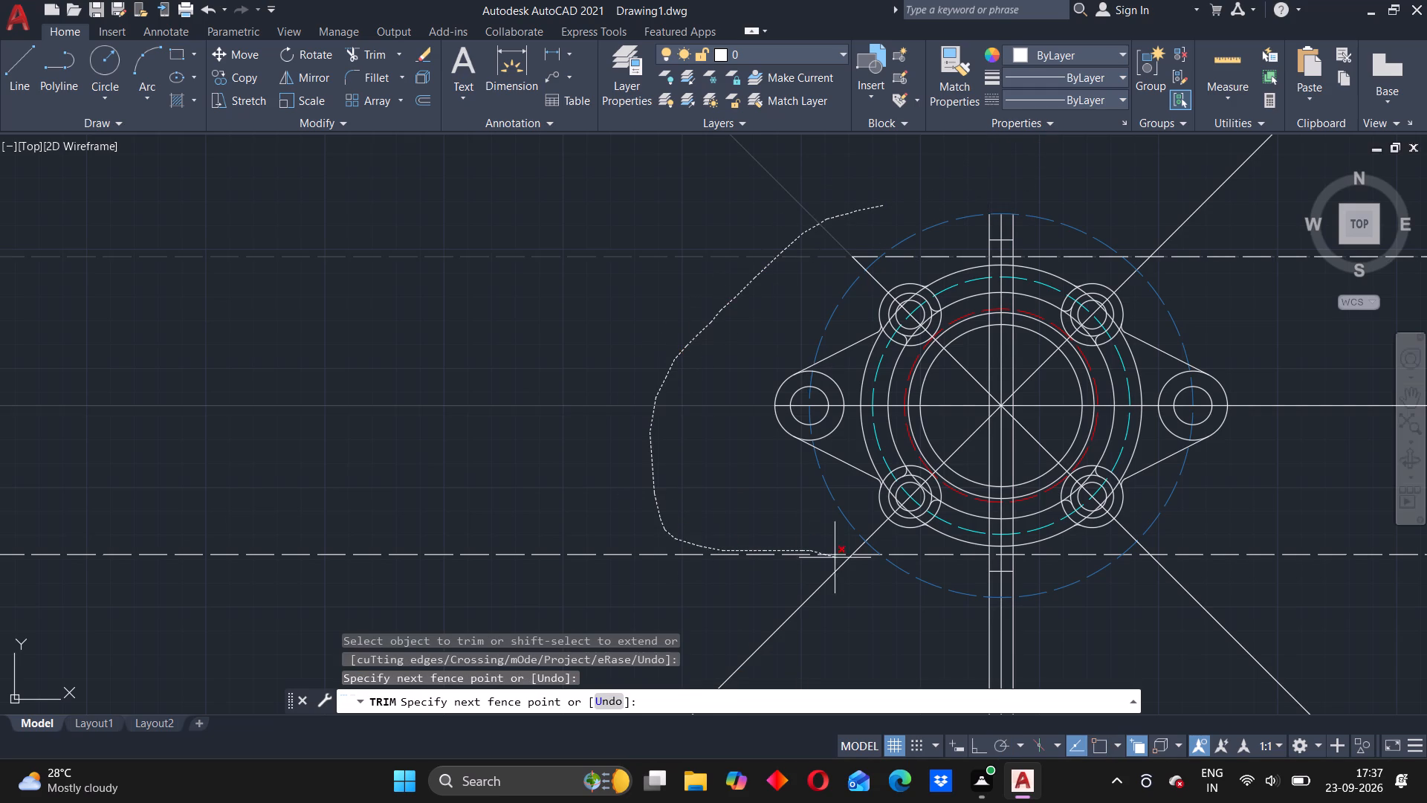
pyautogui.moveTo(842, 561); pyautogui.dragTo(1165, 240)
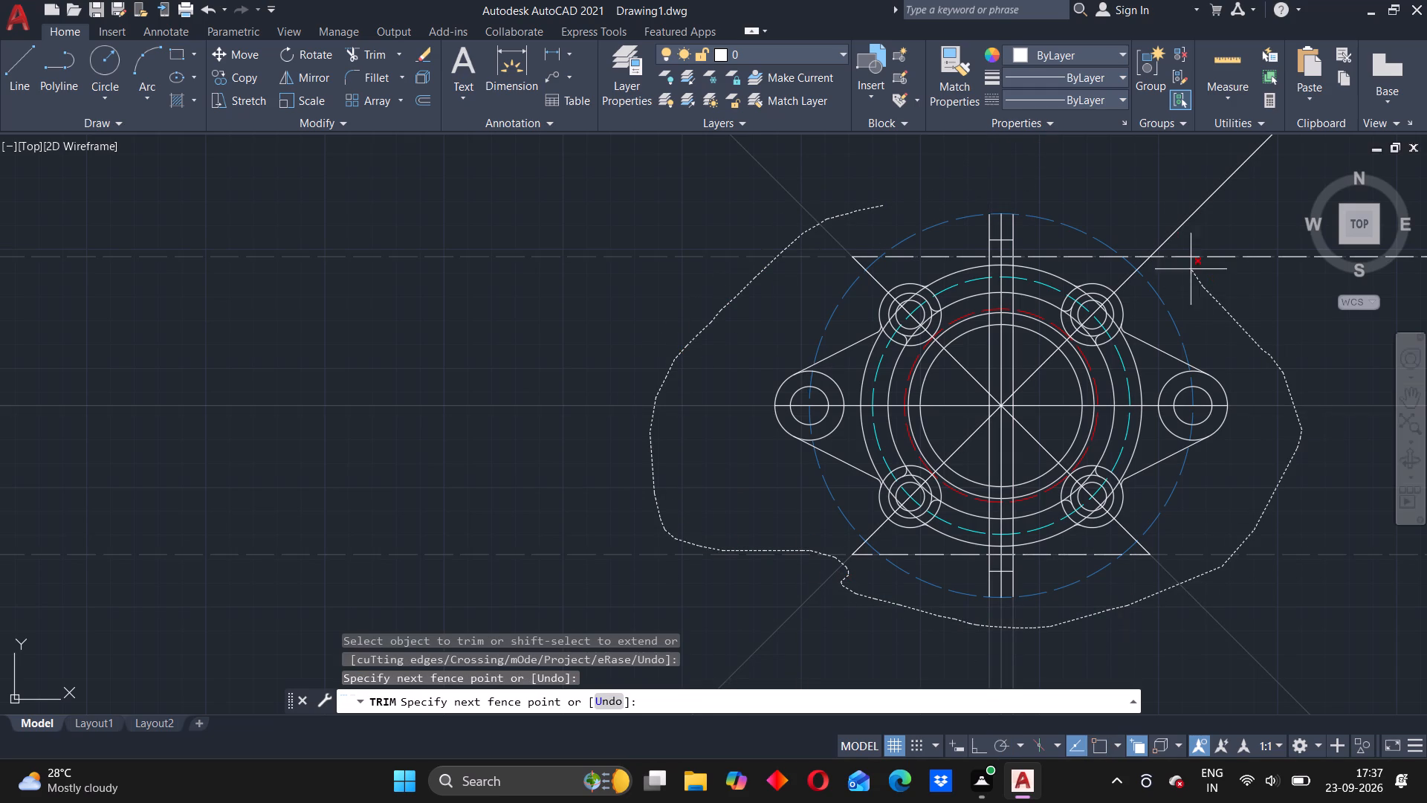
pyautogui.moveTo(1165, 240); pyautogui.dragTo(1019, 199)
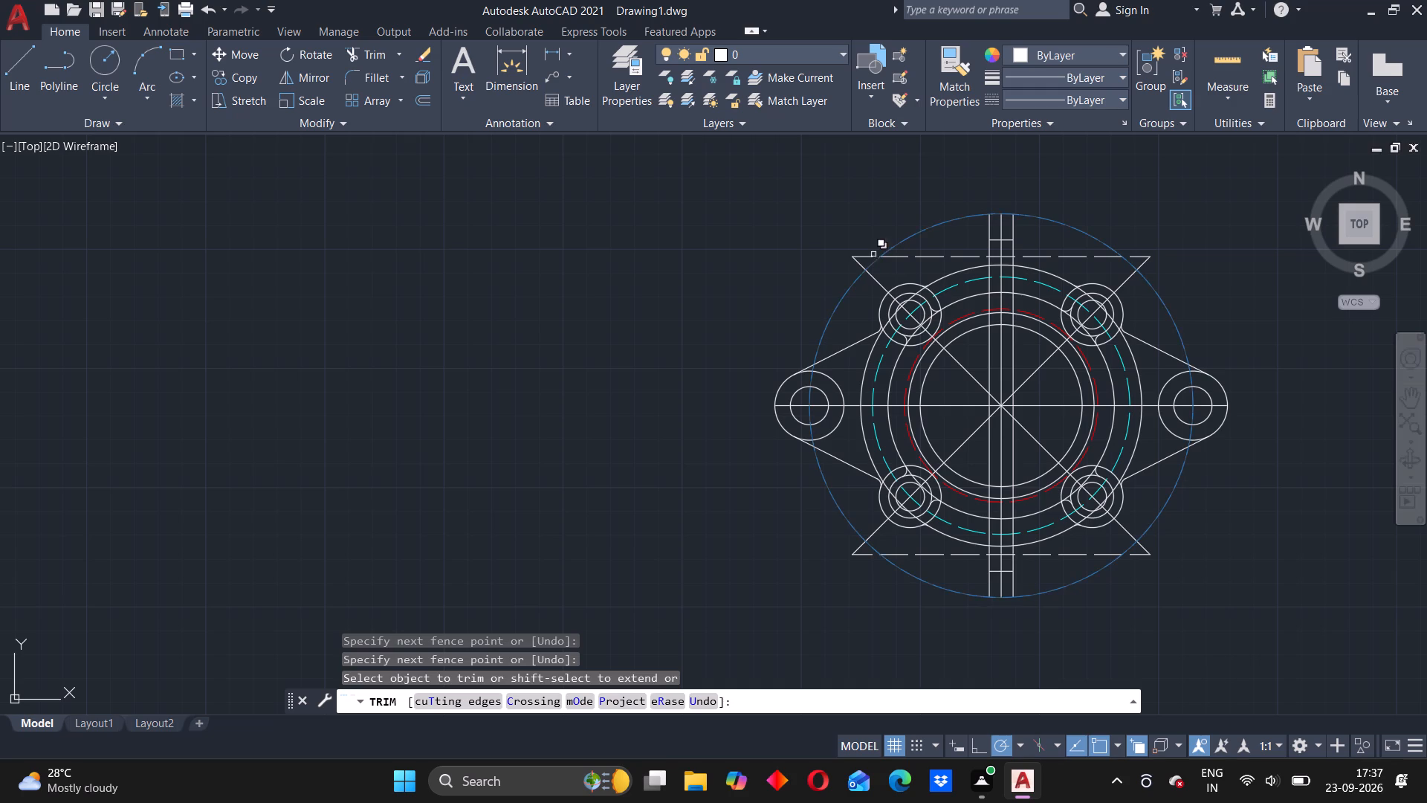
# Trim the upper dashed line left of the vertical lines and the upper-left diagonal outside its boss.
pyautogui.click(867, 253)
pyautogui.click(857, 264)
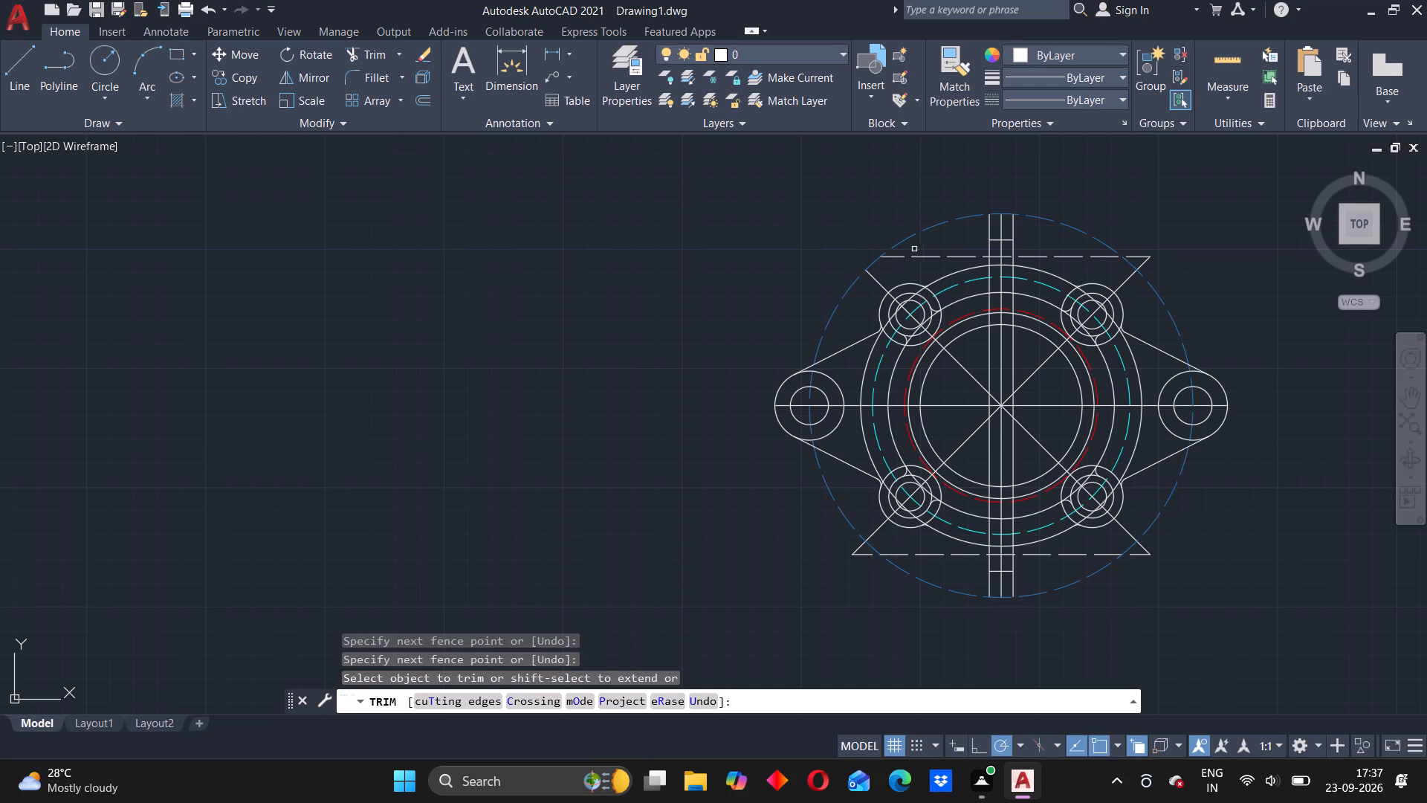
pyautogui.click(921, 257)
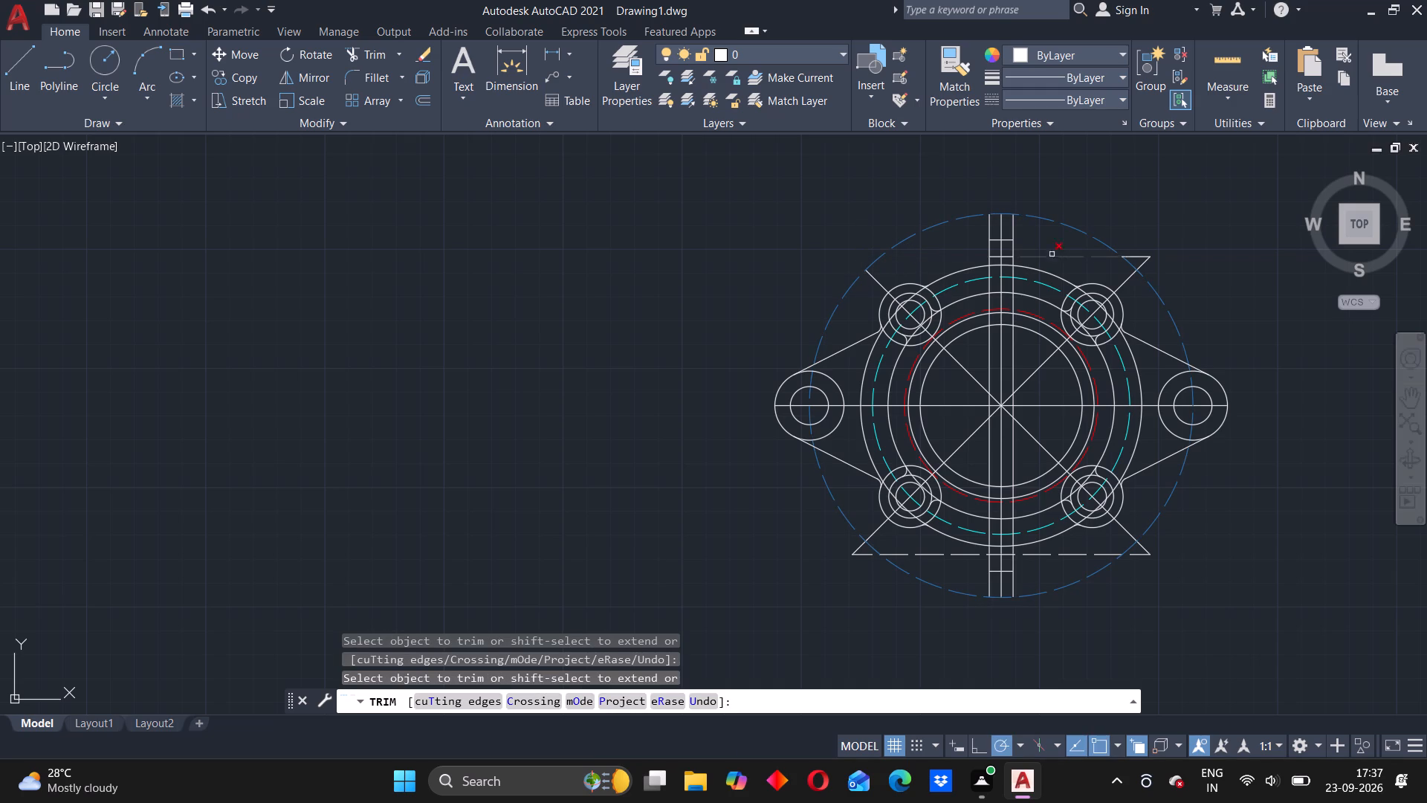
pyautogui.click(877, 283)
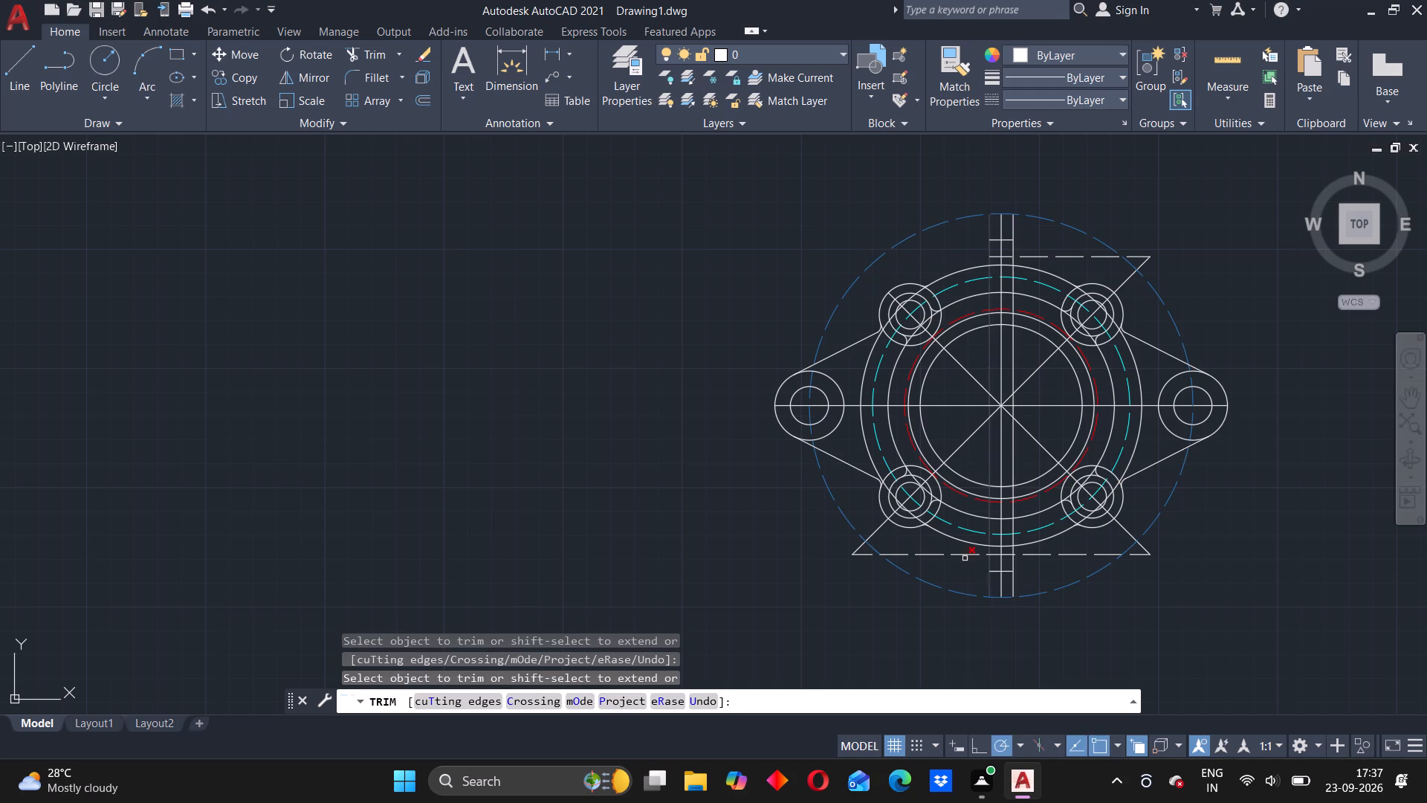
# Trim the lower dashed line's ends and left half, the lower-left diagonal outside its boss, and the adjoining lower arcs of the blue dashed circle.
pyautogui.click(1145, 555)
pyautogui.click(858, 554)
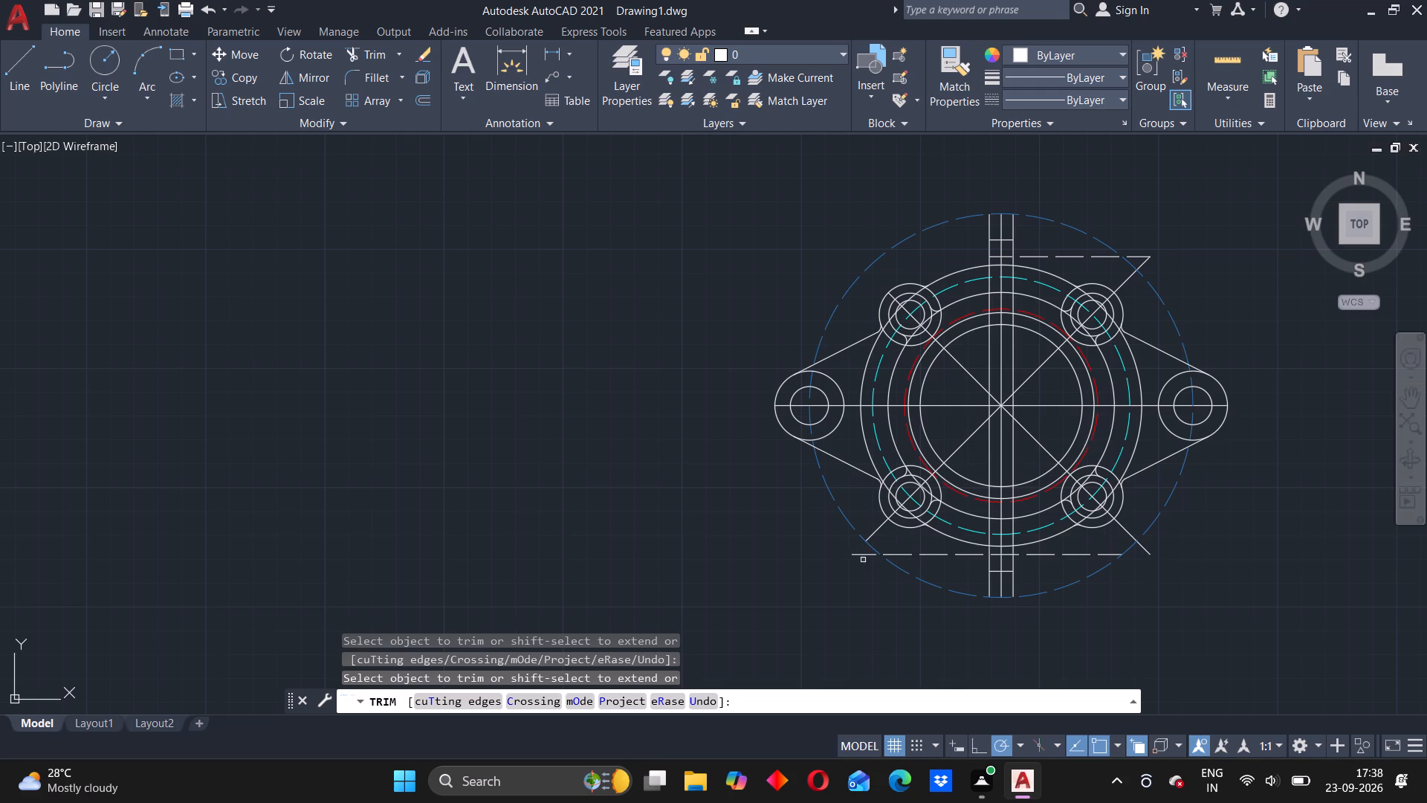
pyautogui.click(860, 556)
pyautogui.click(822, 480)
pyautogui.click(922, 582)
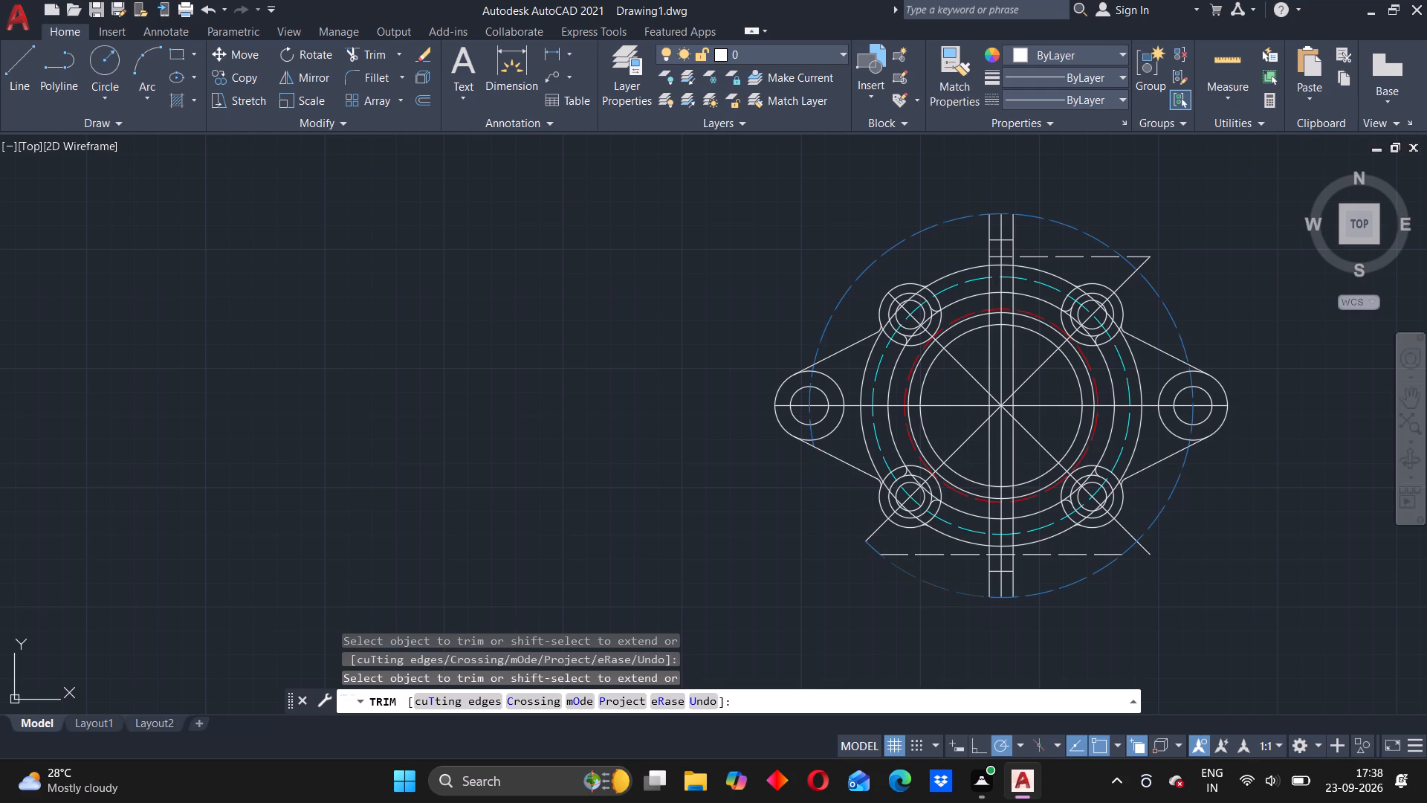
pyautogui.click(876, 558)
pyautogui.moveTo(865, 530); pyautogui.dragTo(896, 546)
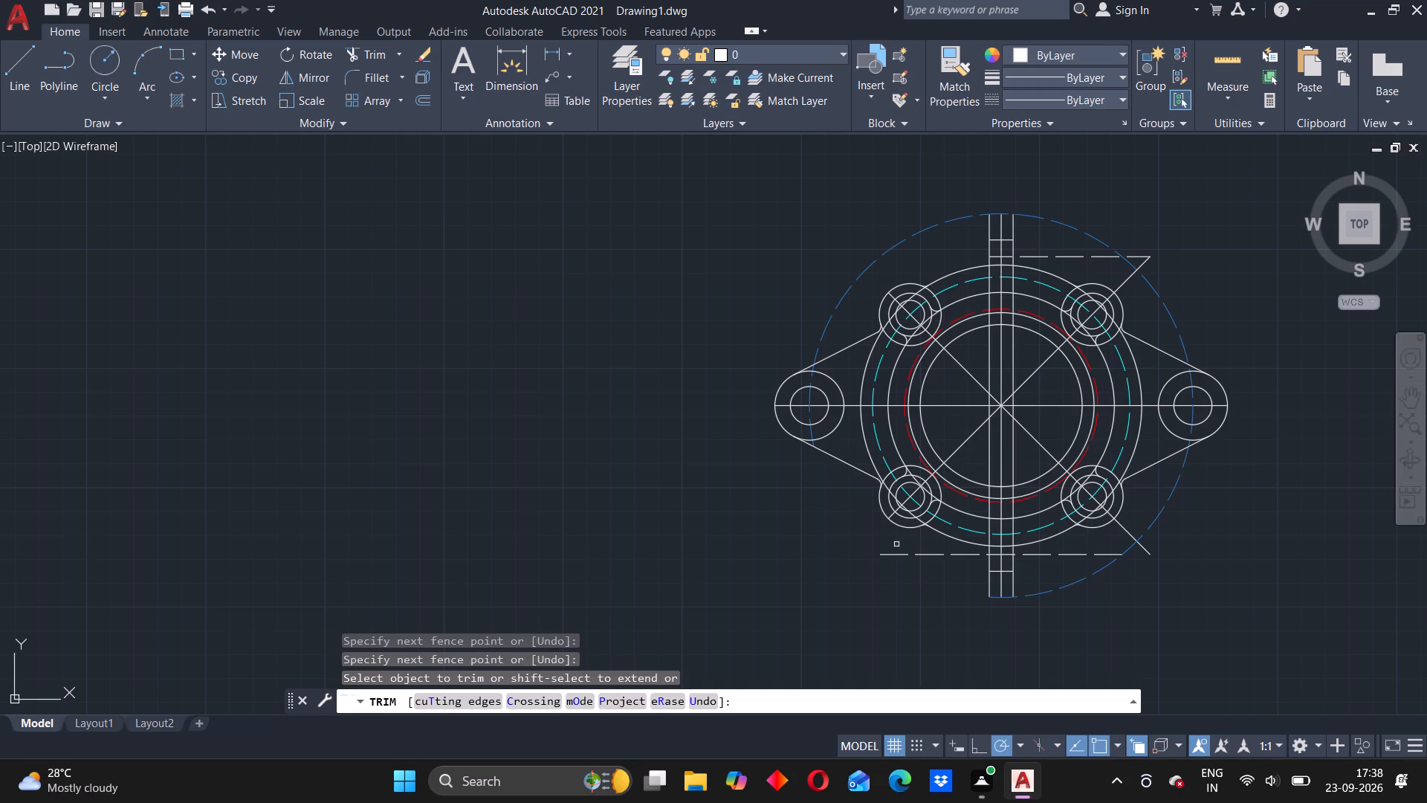
pyautogui.moveTo(899, 553); pyautogui.dragTo(899, 564)
pyautogui.click(1031, 601)
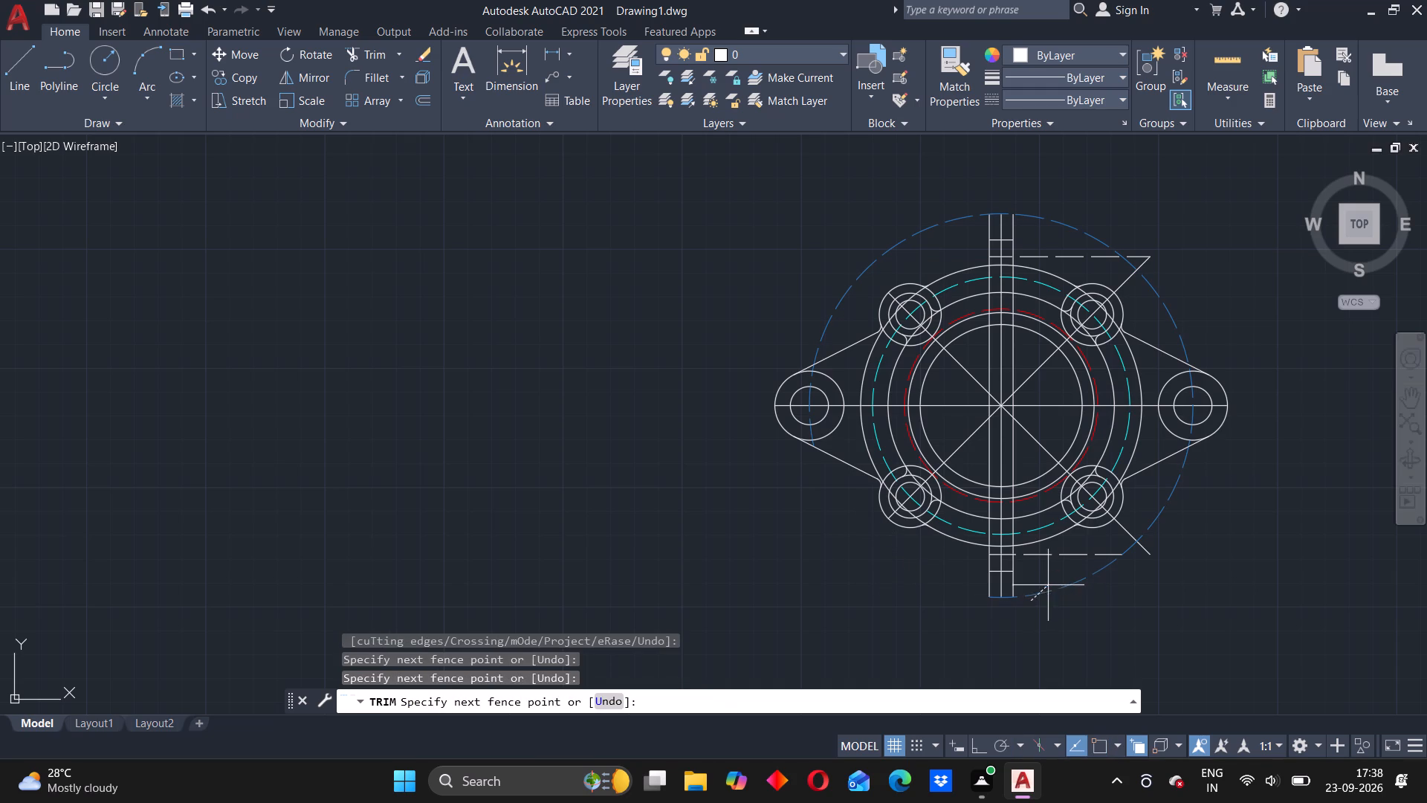
pyautogui.click(1049, 582)
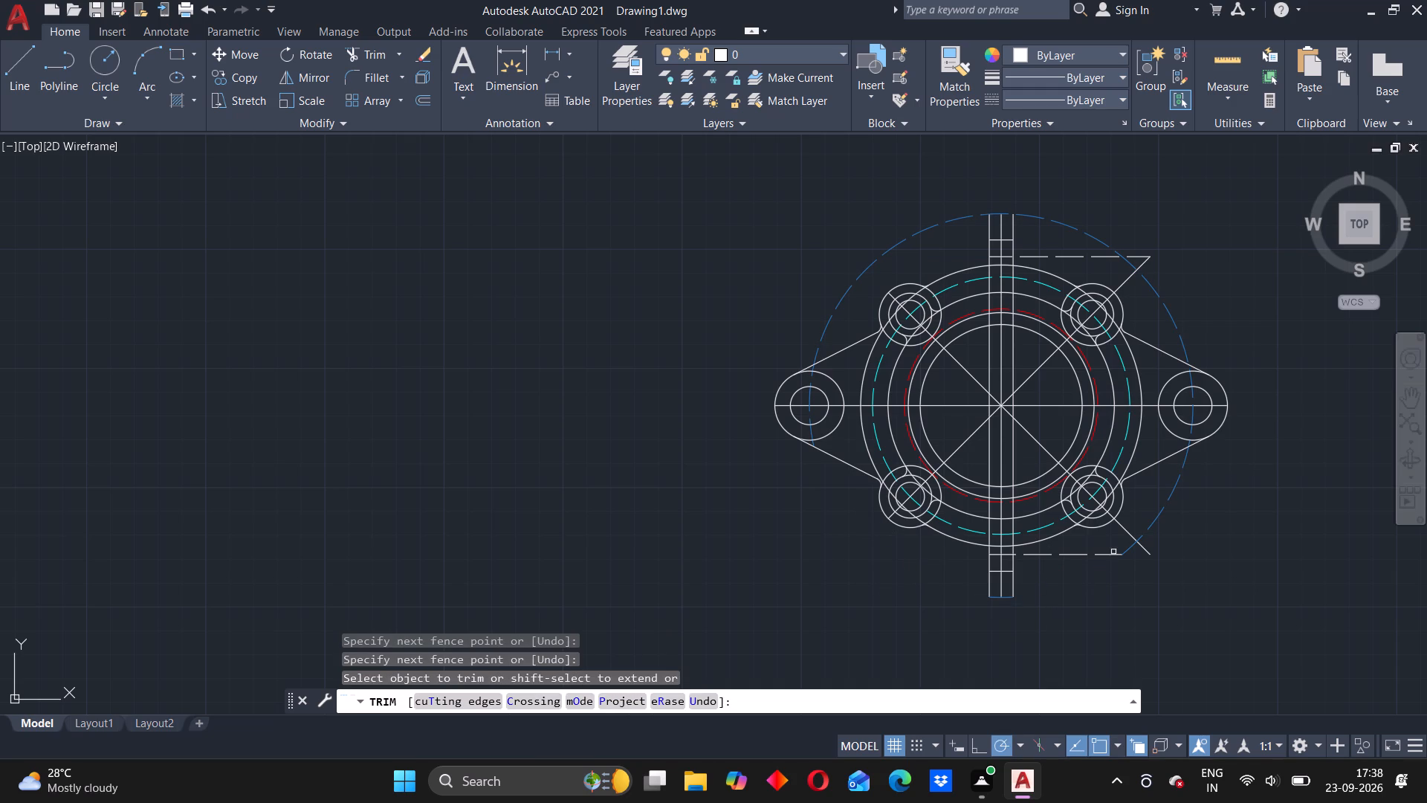
# Trim the blue dashed circle's upper arcs between the lugs, the remaining upper dashed line, and the upper-right diagonal outside its boss.
pyautogui.click(836, 317)
pyautogui.click(821, 305)
pyautogui.moveTo(1133, 237); pyautogui.dragTo(1159, 271)
pyautogui.moveTo(1101, 268); pyautogui.dragTo(1108, 221)
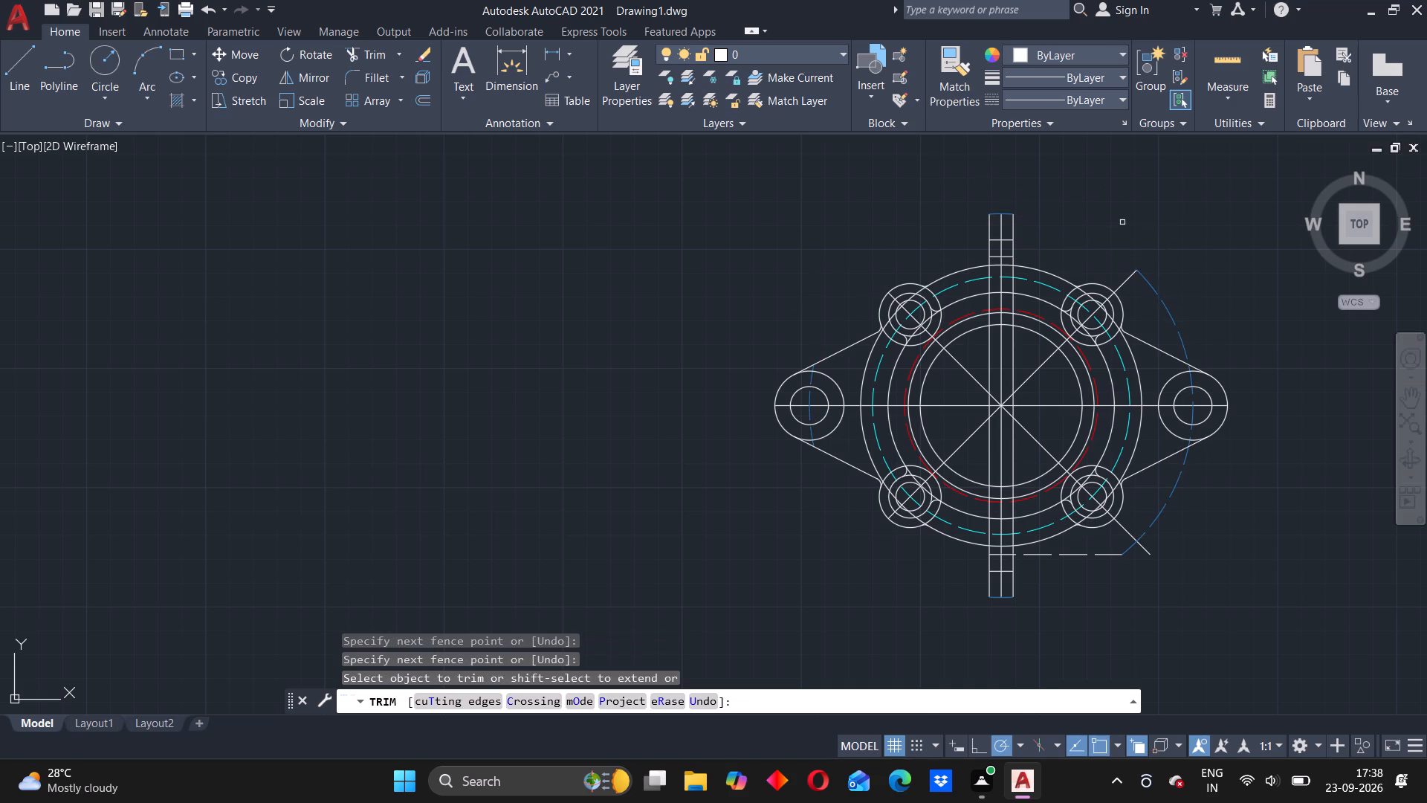
pyautogui.moveTo(1113, 267); pyautogui.dragTo(1181, 277)
# Trim the blue dashed circle's lower-right arc below the right lug and the lower-right diagonal outside its boss.
pyautogui.moveTo(1206, 469); pyautogui.dragTo(1171, 480)
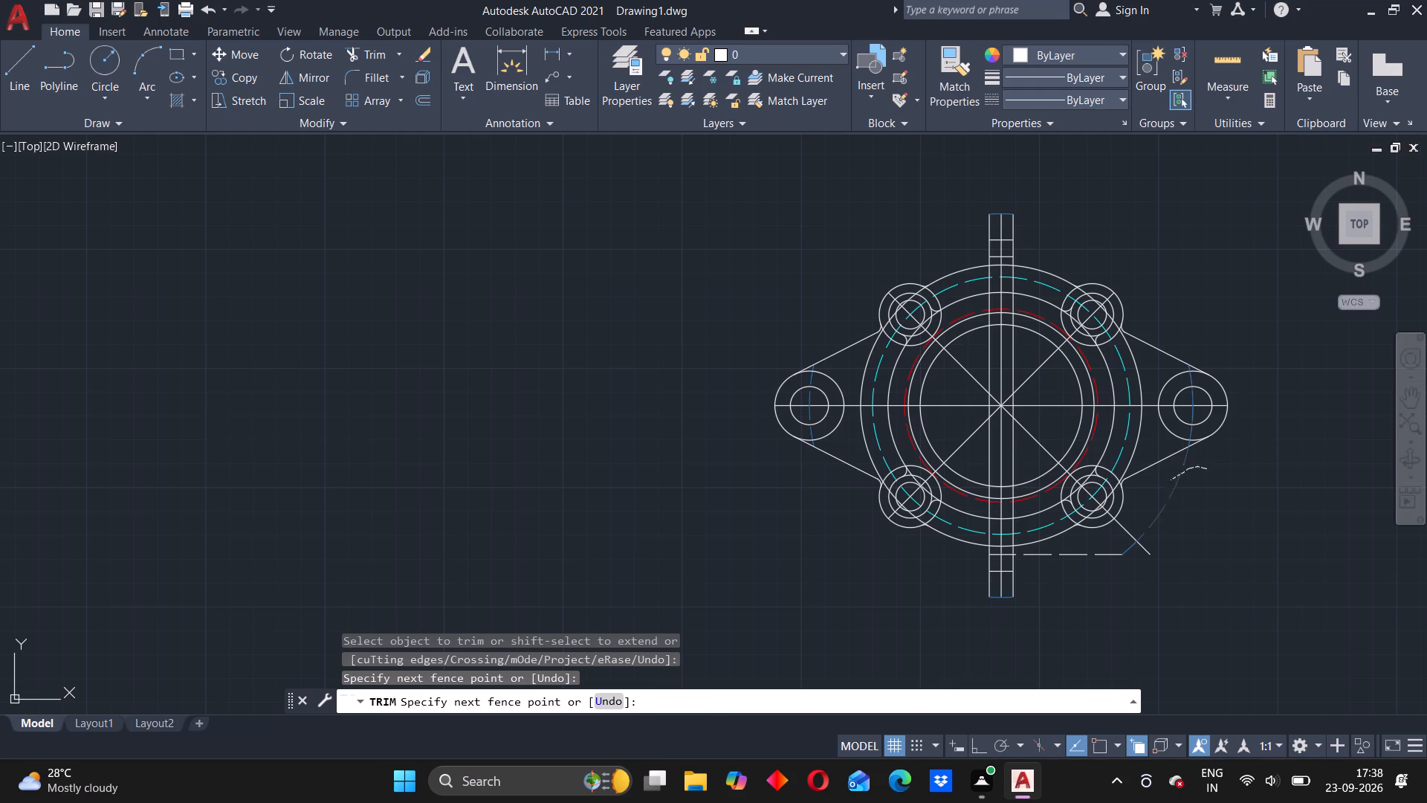
pyautogui.moveTo(1160, 536); pyautogui.dragTo(1124, 557)
pyautogui.moveTo(1124, 557); pyautogui.dragTo(1124, 558)
pyautogui.moveTo(1153, 529); pyautogui.dragTo(1136, 552)
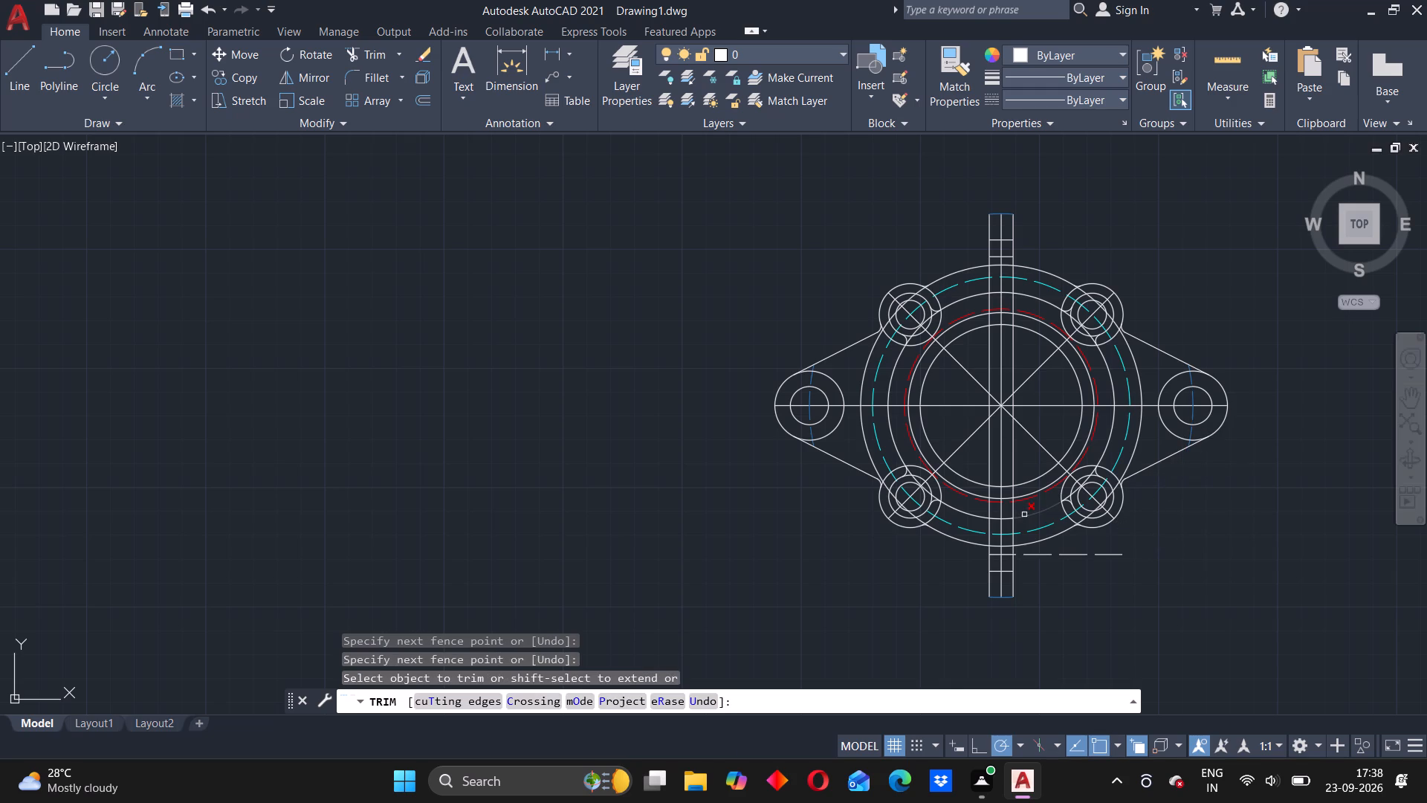
# Trim the upper-left boss's outer circle beside its two outer fillets so the outline follows the fillets.
pyautogui.scroll(-1, 951, 445)
pyautogui.scroll(2, 971, 424)
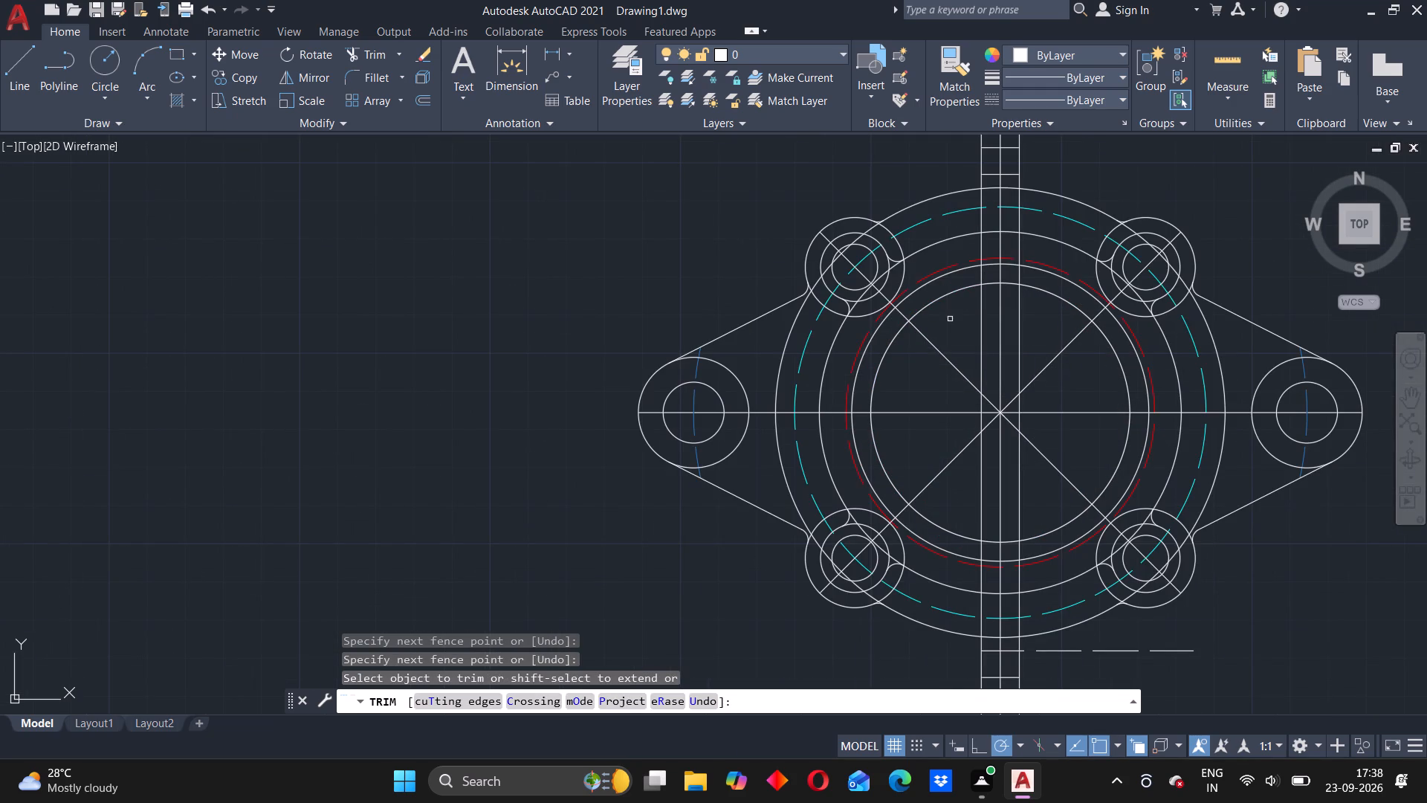
pyautogui.scroll(2, 811, 315)
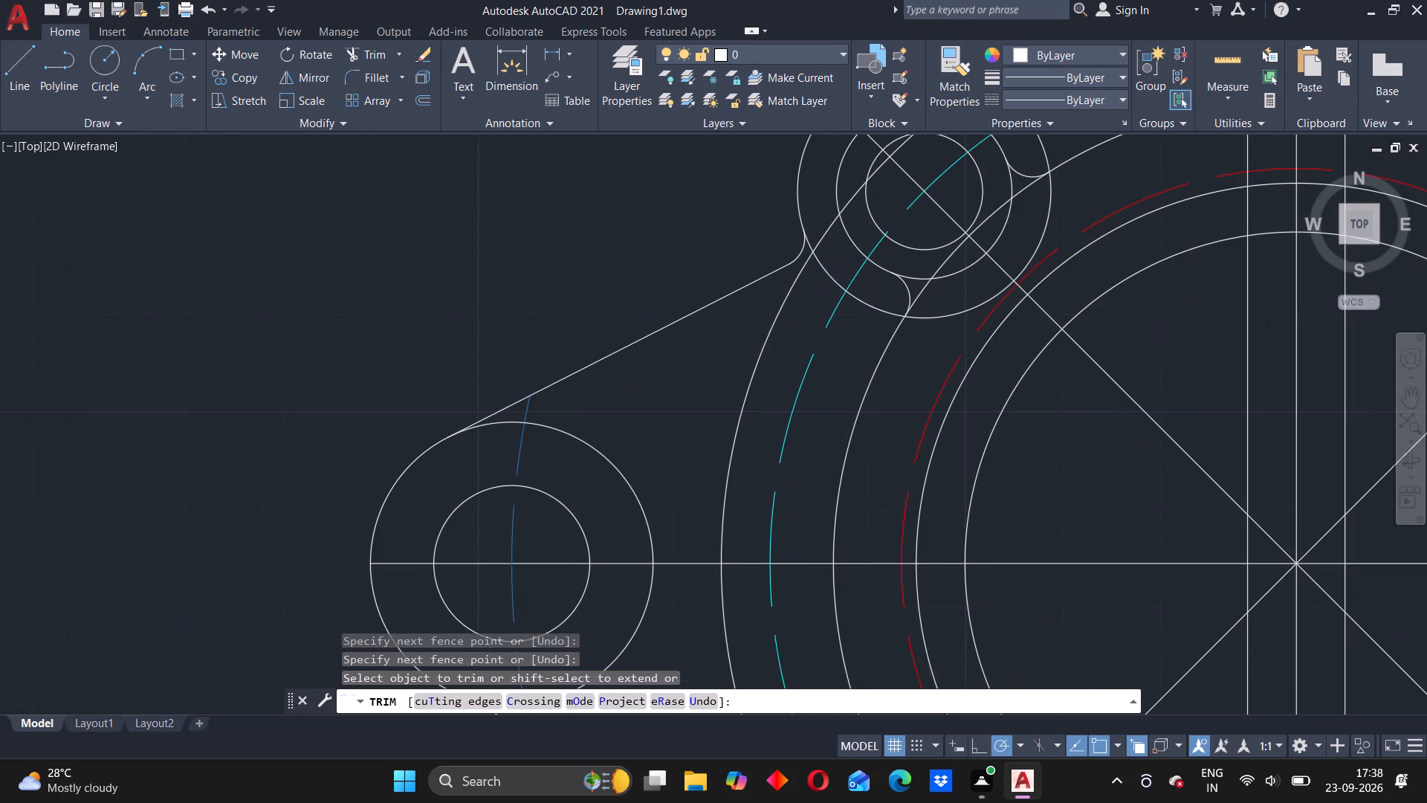
pyautogui.click(827, 271)
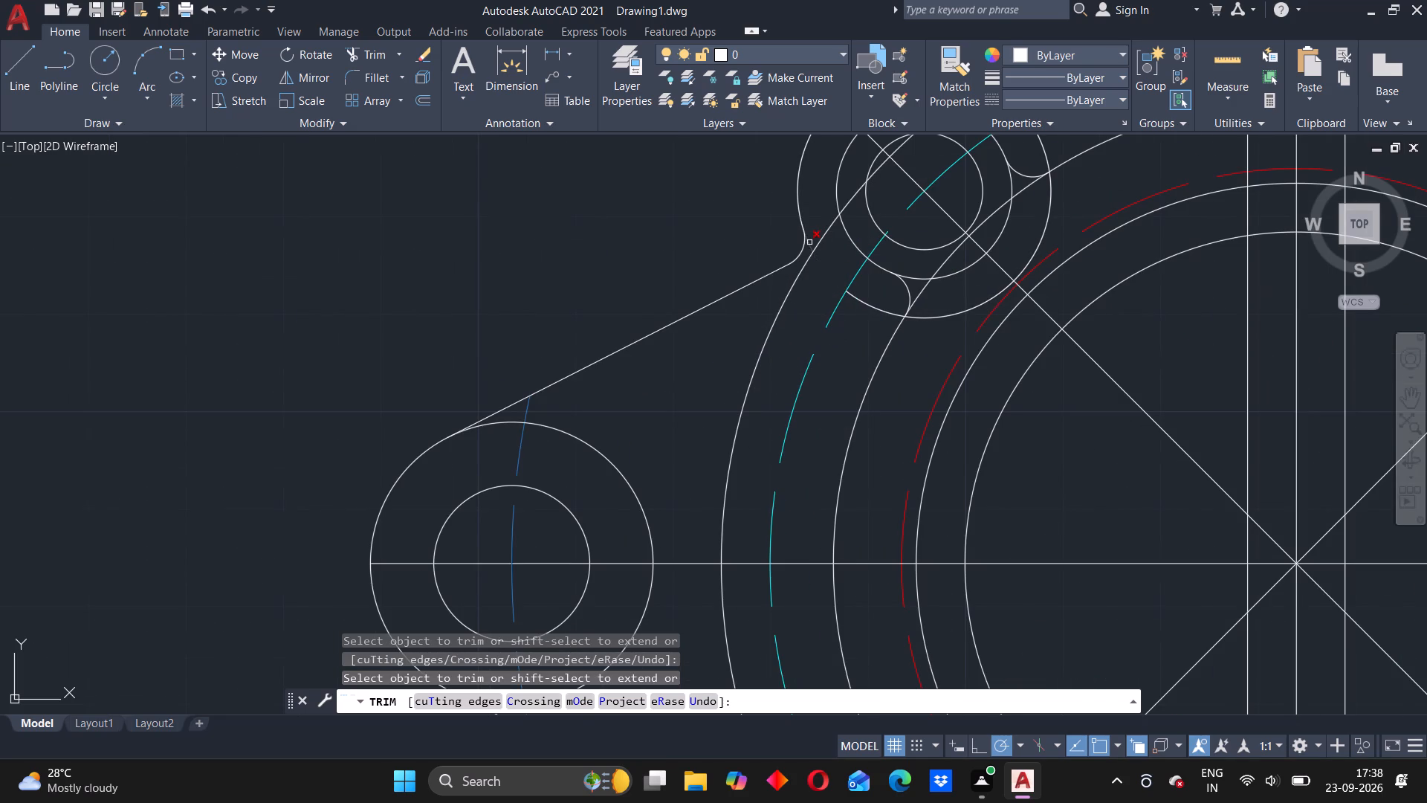
pyautogui.click(809, 242)
pyautogui.scroll(-1, 873, 273)
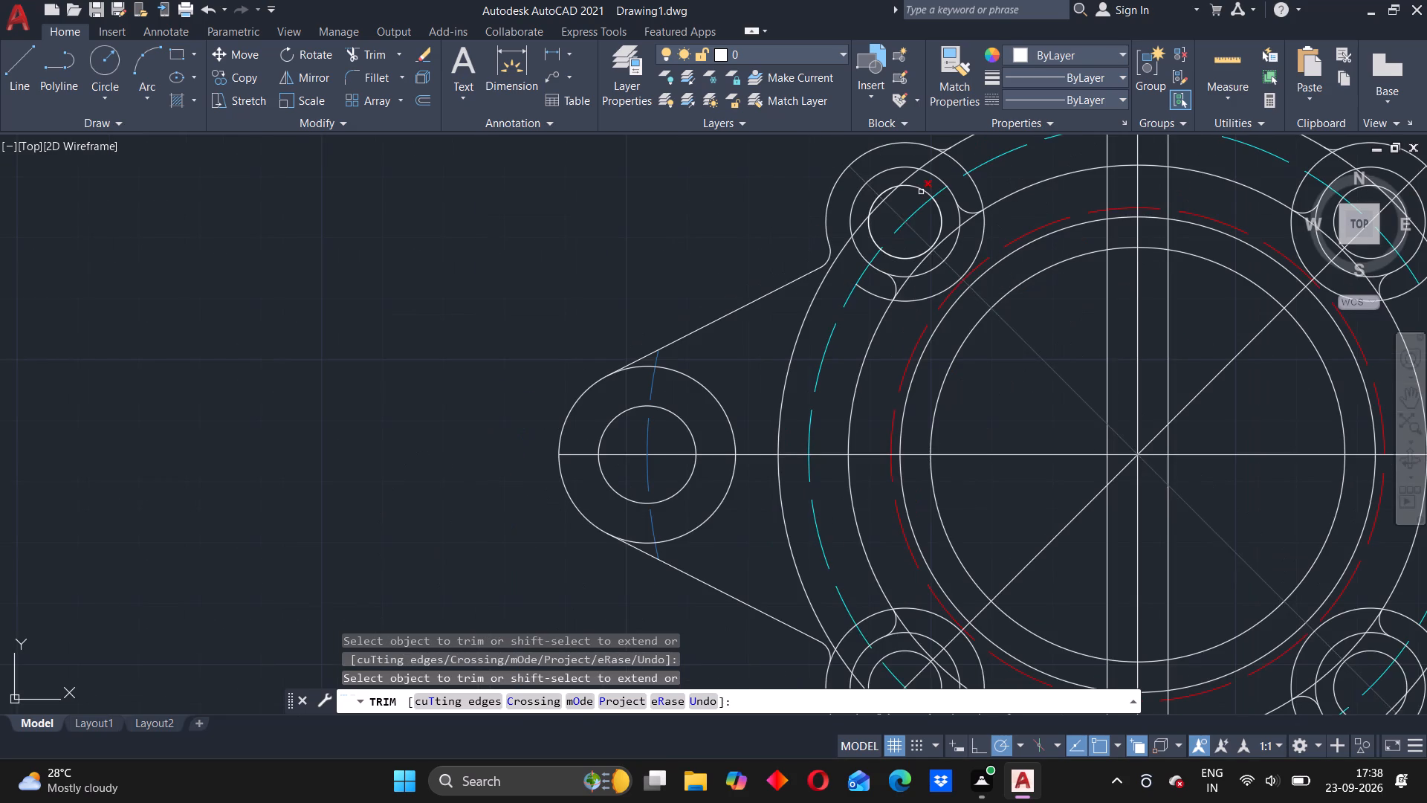
pyautogui.scroll(3, 945, 163)
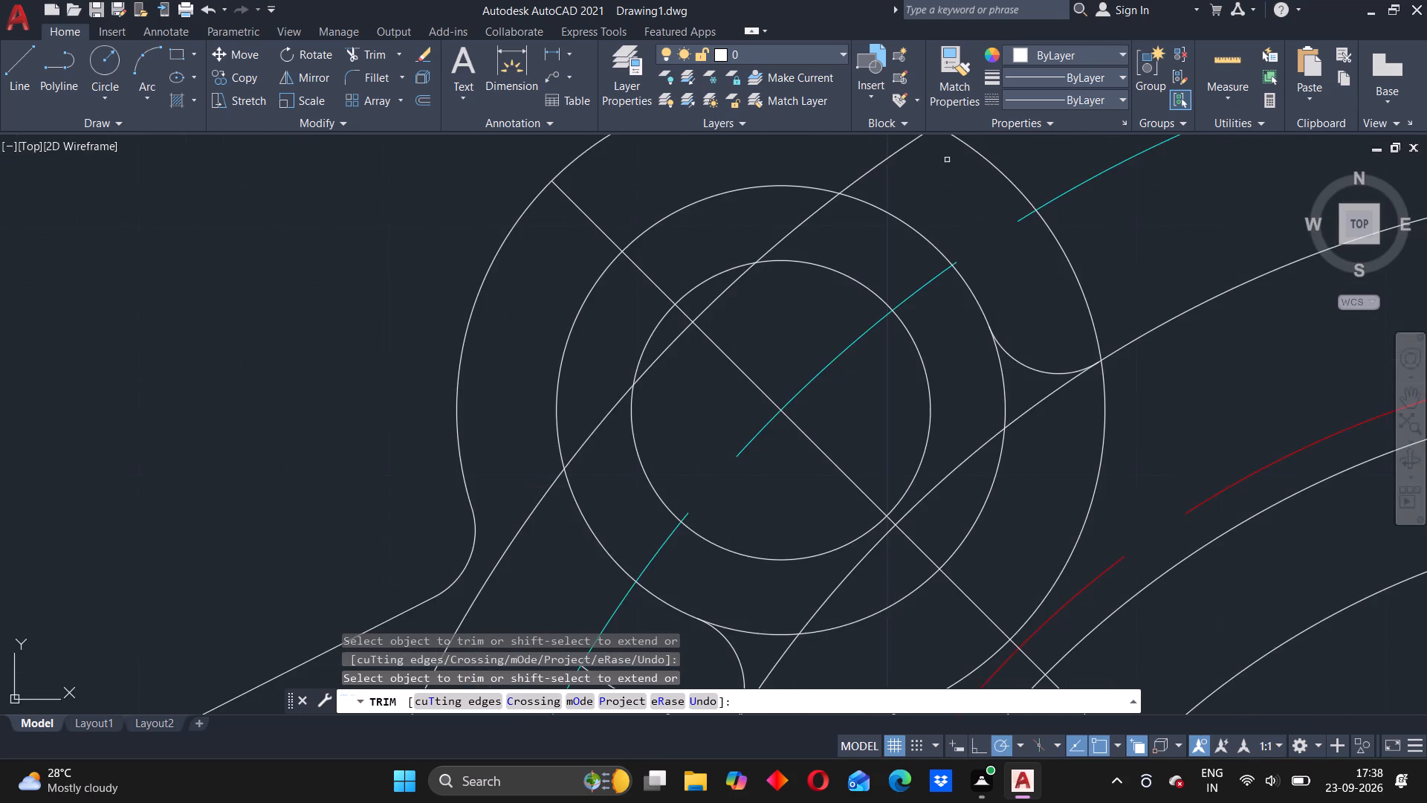
pyautogui.moveTo(945, 164); pyautogui.dragTo(913, 306, button='middle')
pyautogui.click(898, 264)
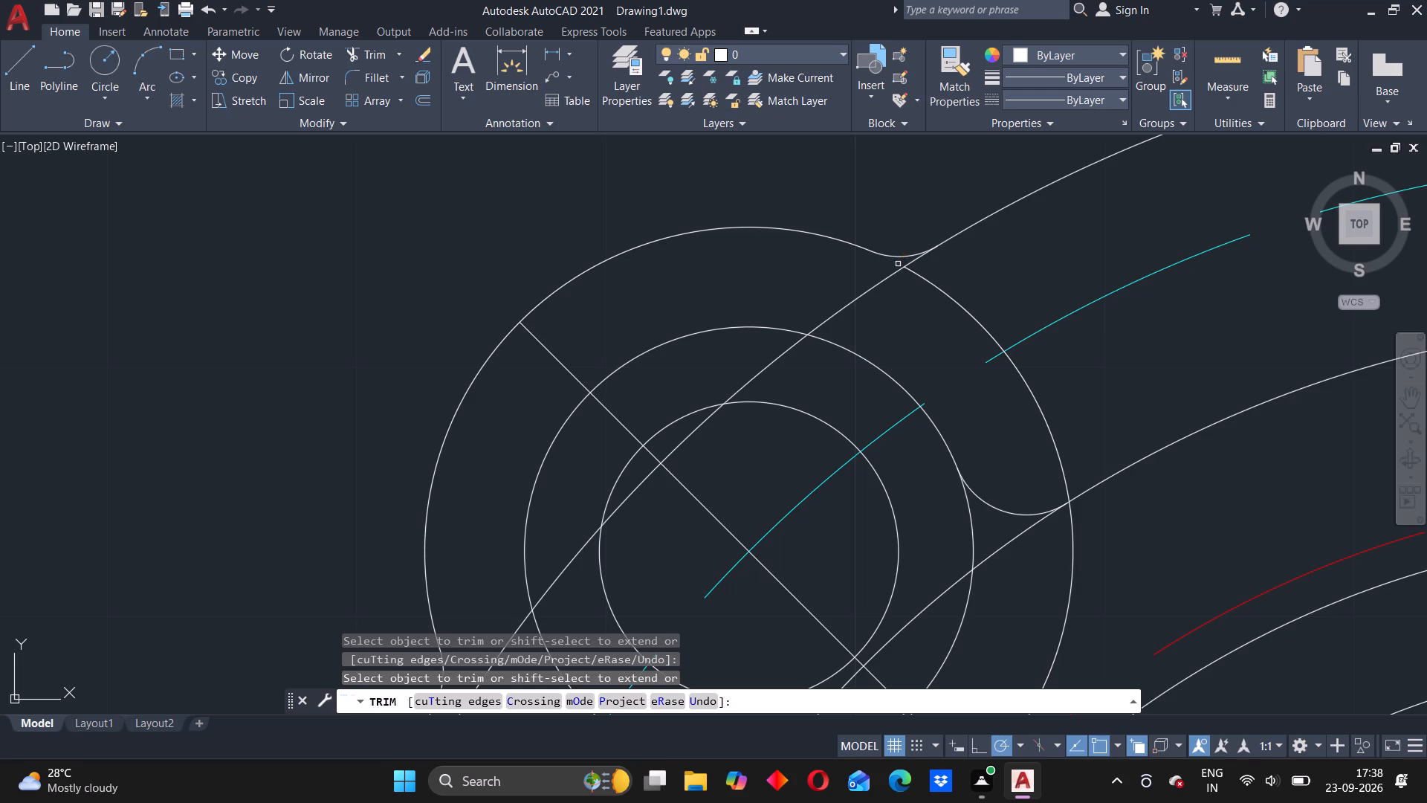
# Trim the upper-left boss's middle circle between its two inner fillets, and the ring's inner circle where it crosses the boss.
pyautogui.scroll(-1, 928, 347)
pyautogui.scroll(2, 928, 347)
pyautogui.scroll(-3, 928, 347)
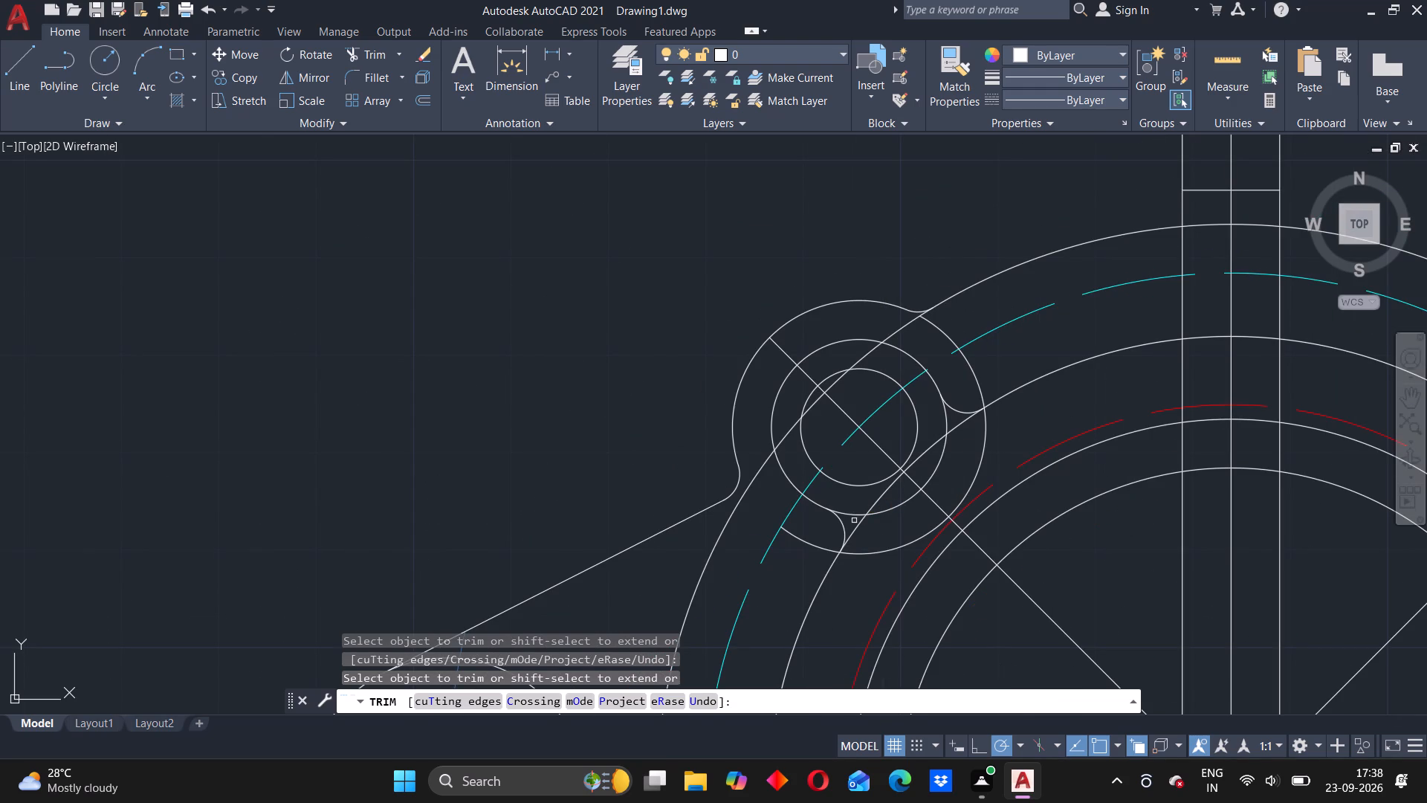
pyautogui.click(847, 513)
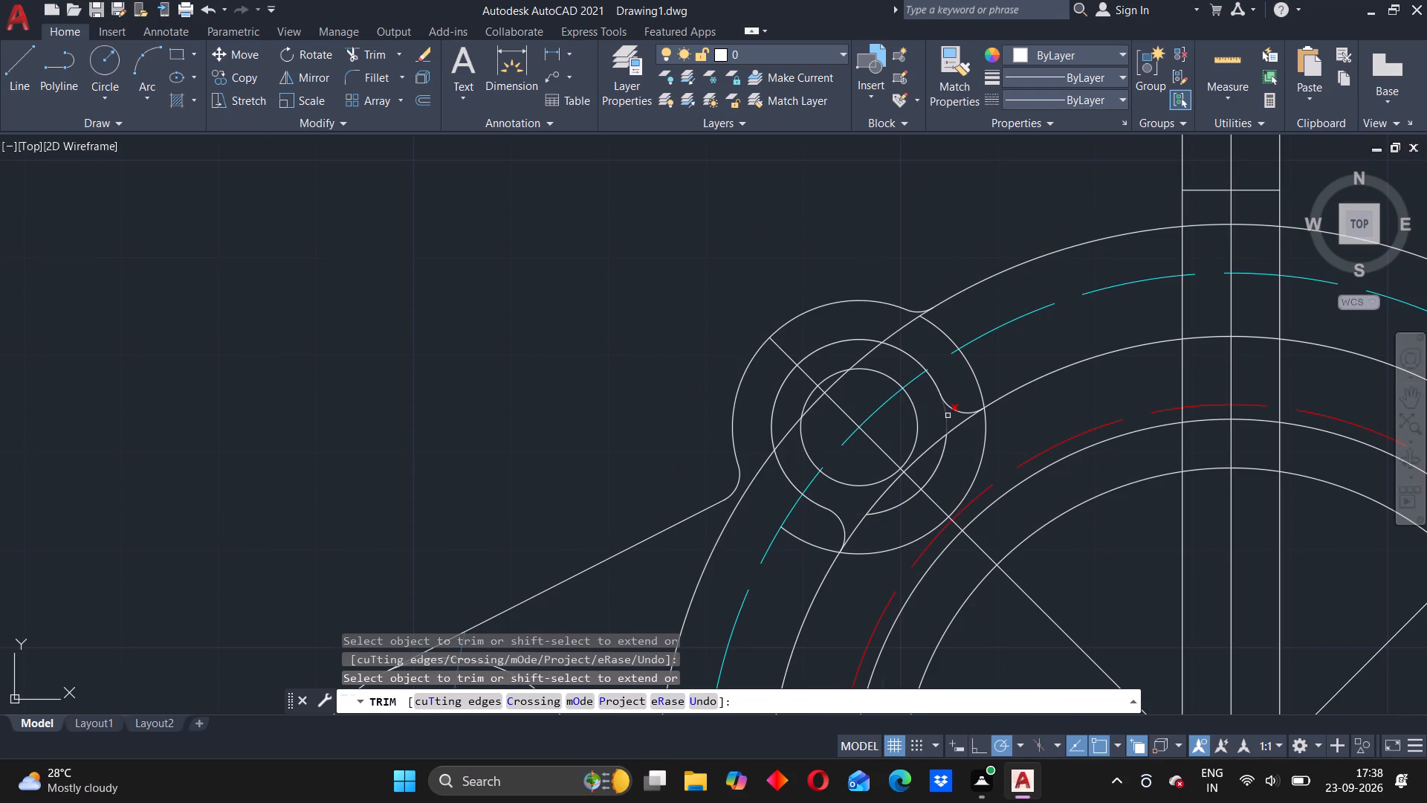
pyautogui.click(947, 416)
pyautogui.scroll(2, 944, 497)
pyautogui.scroll(-1, 907, 494)
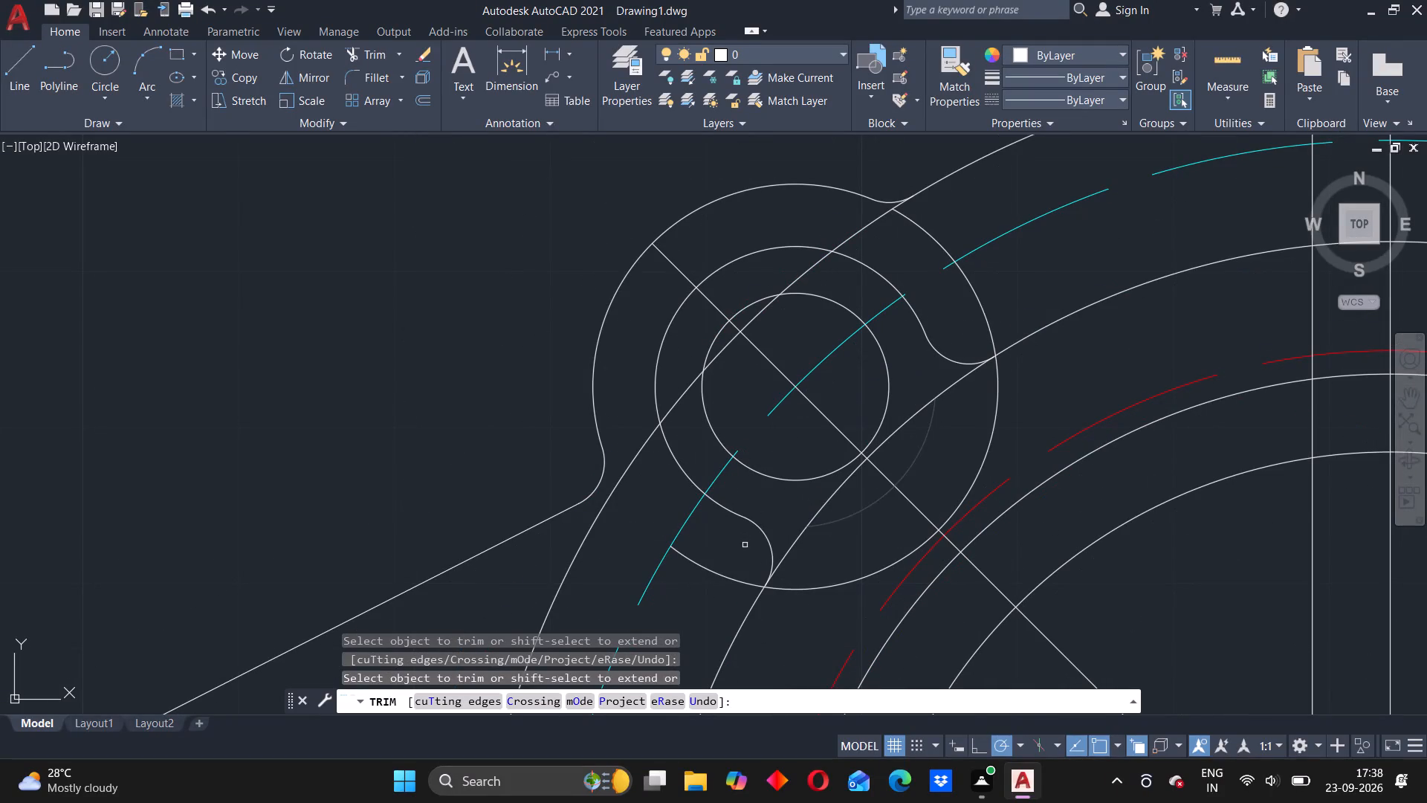
pyautogui.click(801, 542)
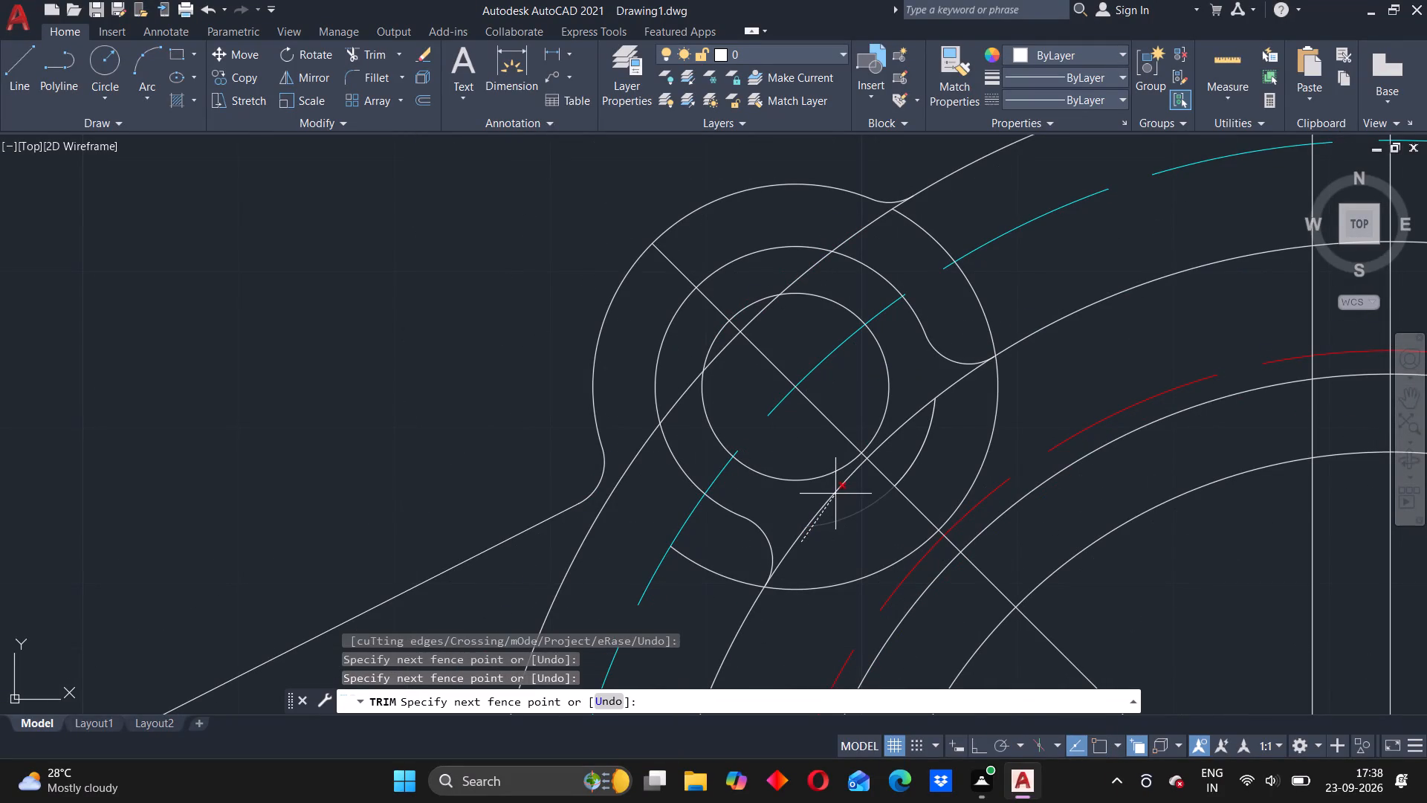
pyautogui.click(833, 492)
pyautogui.click(921, 448)
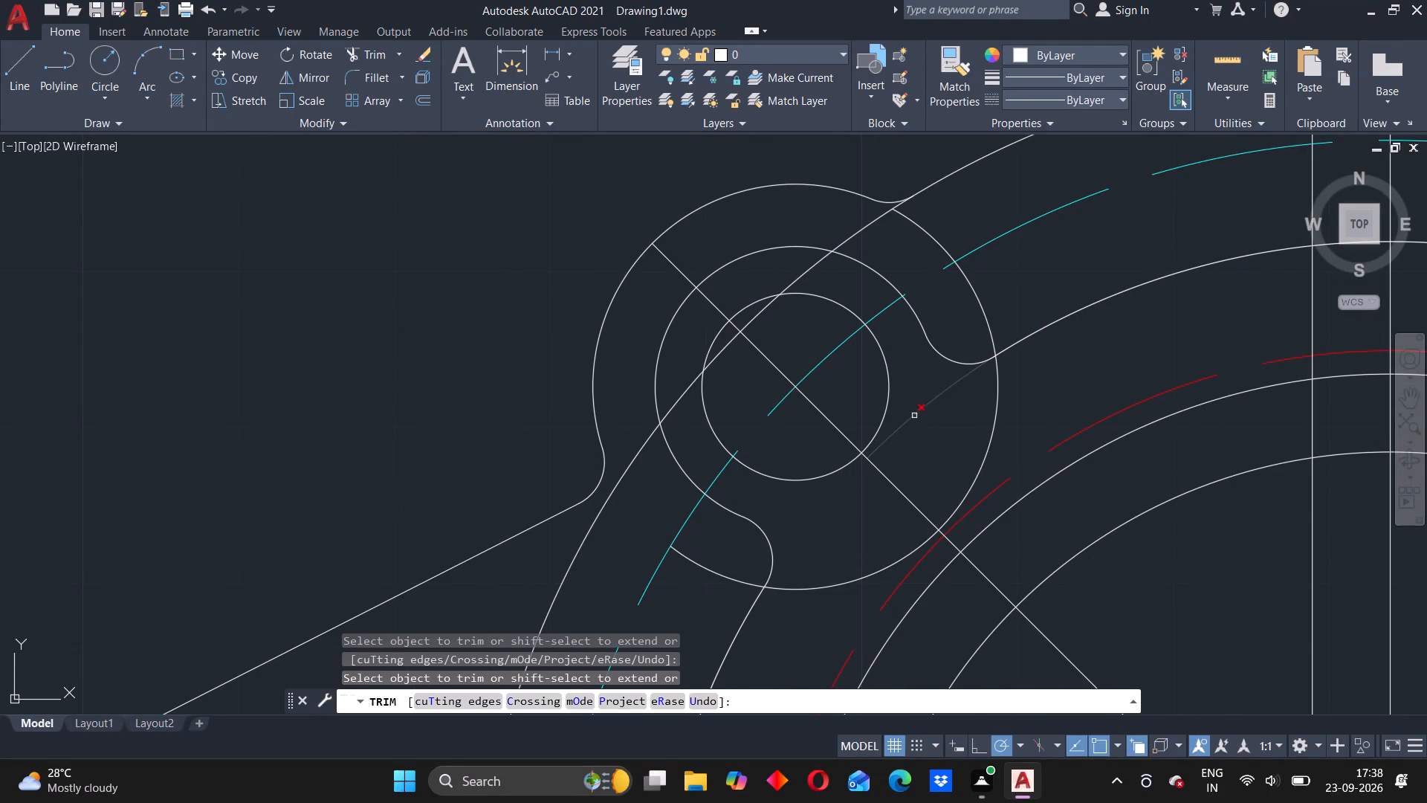
pyautogui.click(914, 416)
# Trim the remaining inward arcs of the upper-left boss's outer circle, from the upper outer fillet around to the lower one.
pyautogui.click(998, 386)
pyautogui.click(916, 224)
pyautogui.click(974, 294)
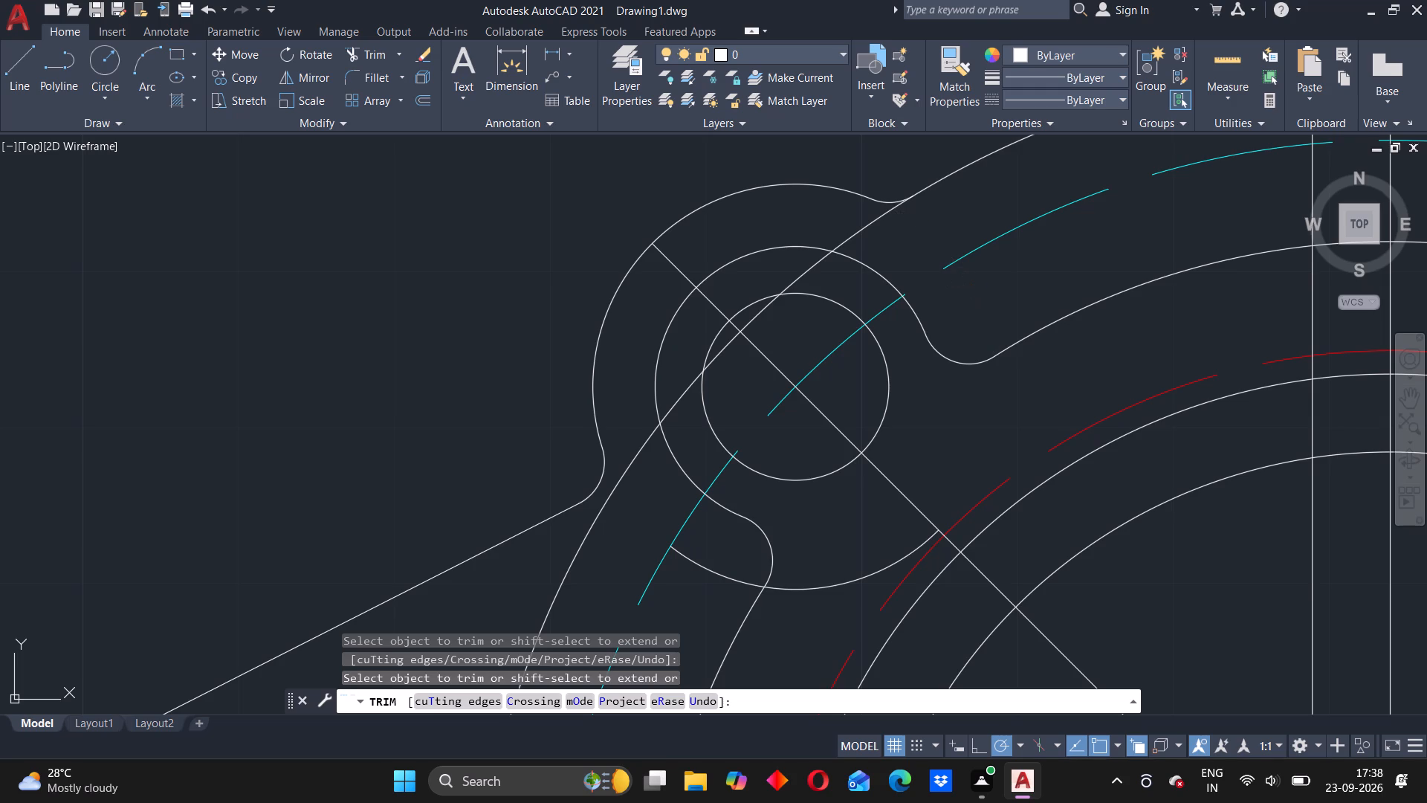
pyautogui.click(810, 585)
pyautogui.click(789, 607)
pyautogui.click(712, 573)
# Trim the flange's outer circle where it passes through the upper-left boss and its hole.
pyautogui.scroll(-2, 882, 544)
pyautogui.moveTo(977, 544); pyautogui.dragTo(639, 430, button='middle')
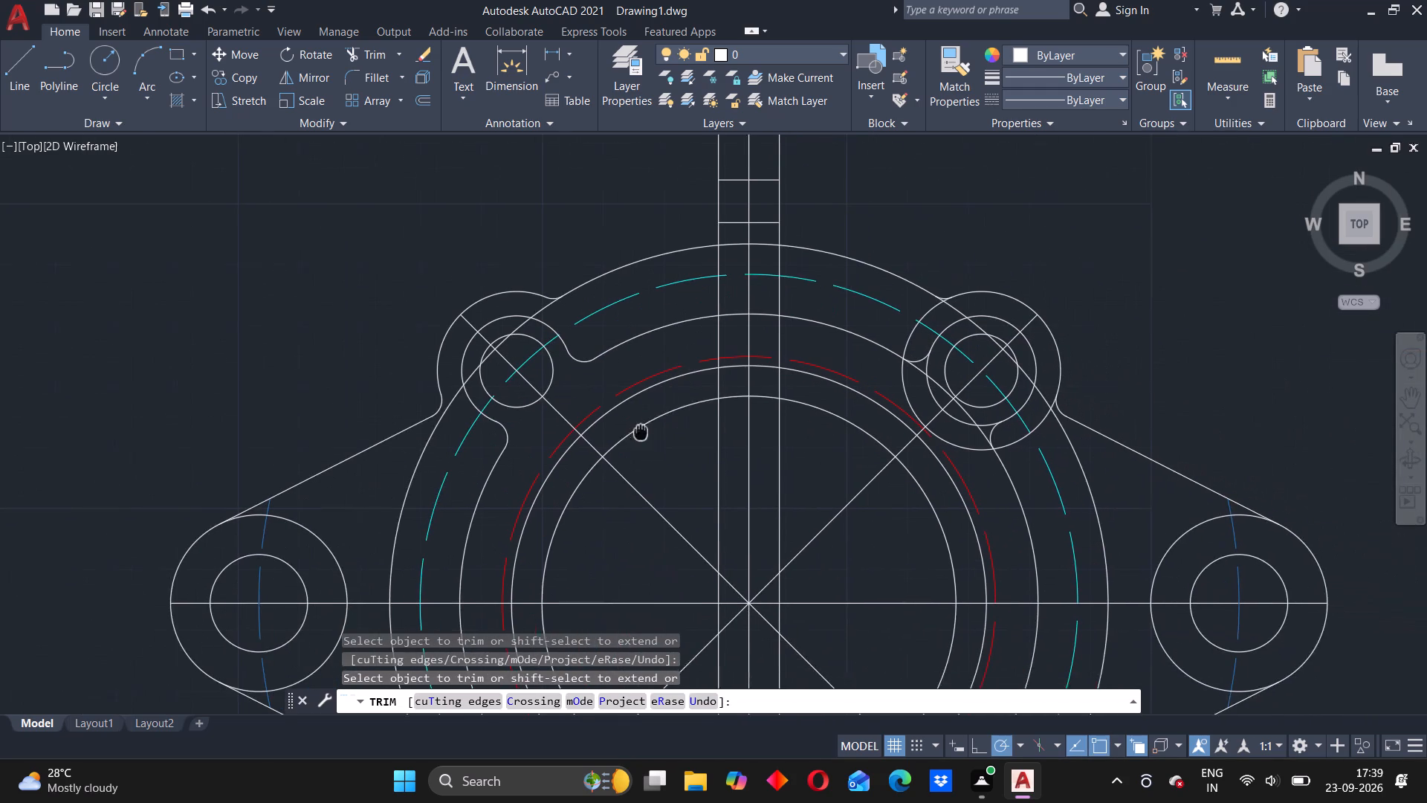
pyautogui.moveTo(639, 430); pyautogui.dragTo(639, 429, button='middle')
pyautogui.click(533, 311)
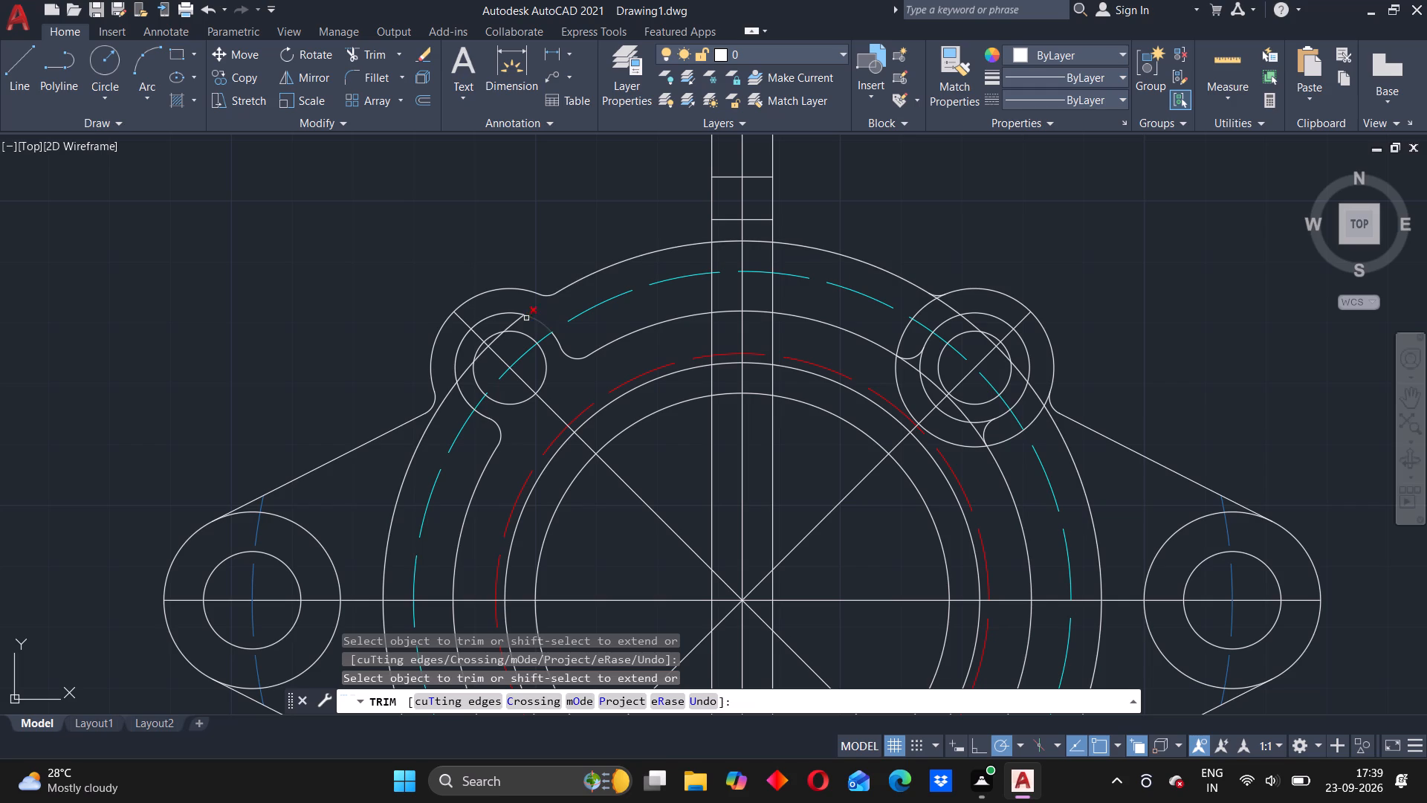
pyautogui.scroll(-1, 493, 335)
pyautogui.scroll(4, 491, 346)
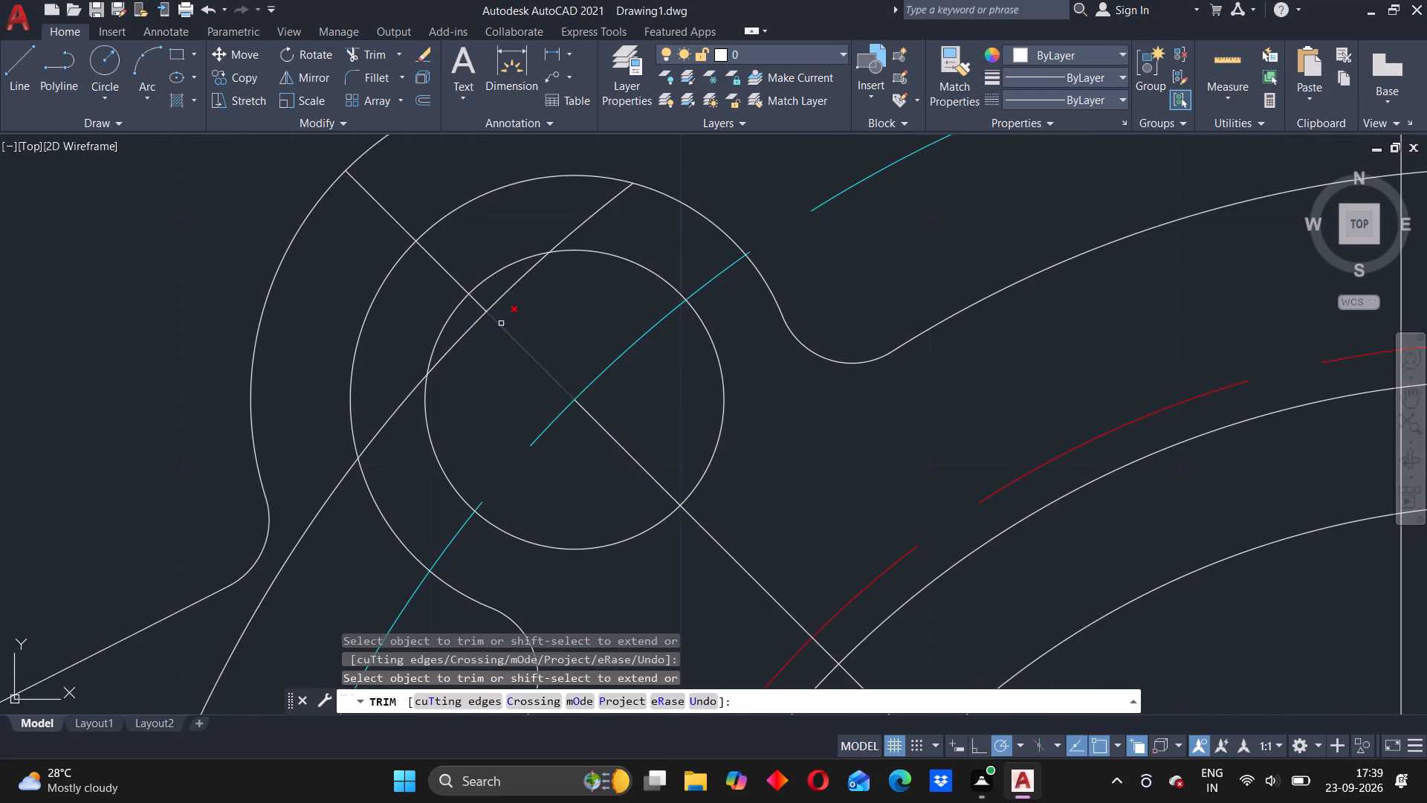
pyautogui.click(580, 225)
pyautogui.click(527, 276)
pyautogui.click(465, 335)
pyautogui.click(395, 417)
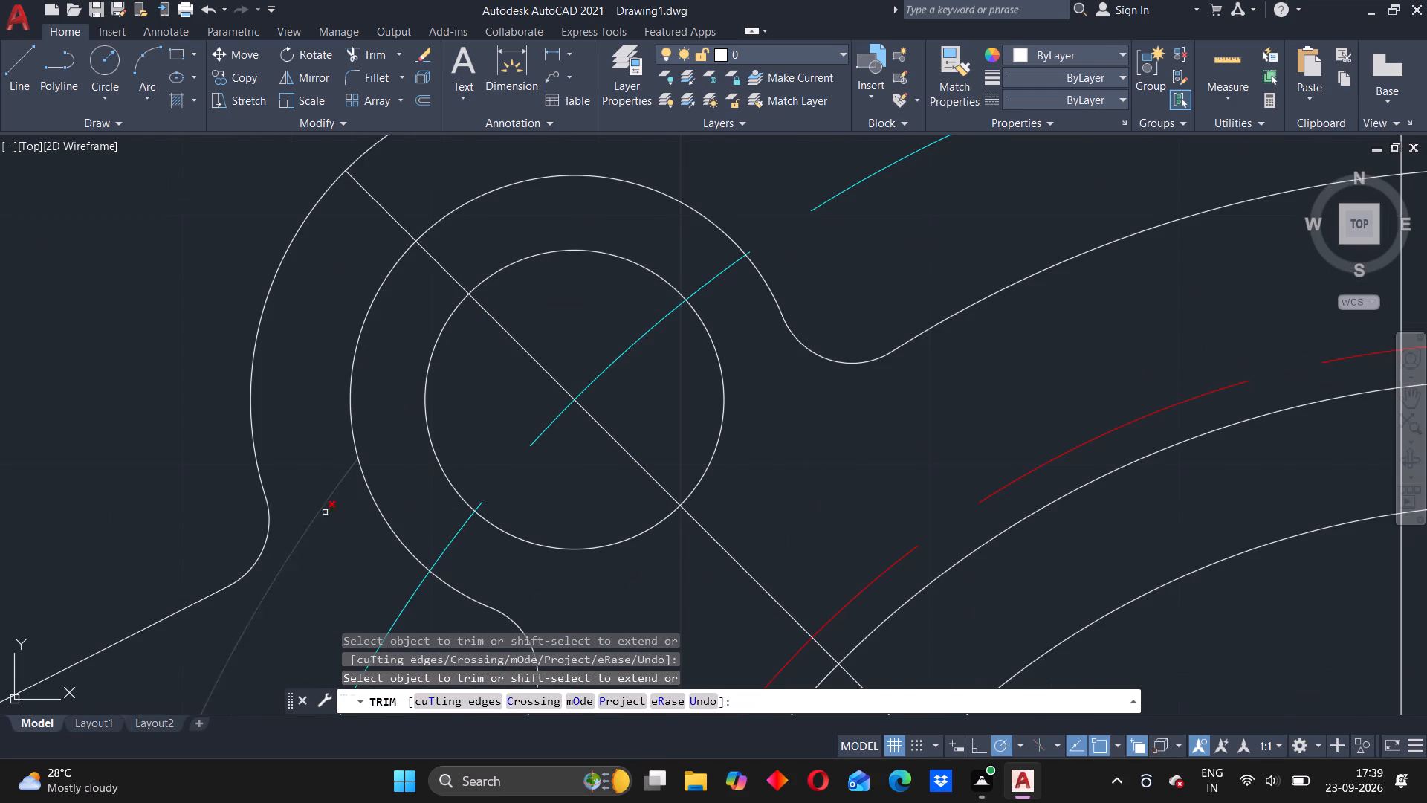
# Trim the flange's outer circle on the left-lug side, above and below the horizontal centerline, between the two left bosses.
pyautogui.scroll(3, 433, 513)
pyautogui.scroll(-7, 436, 509)
pyautogui.moveTo(596, 558); pyautogui.dragTo(630, 401, button='middle')
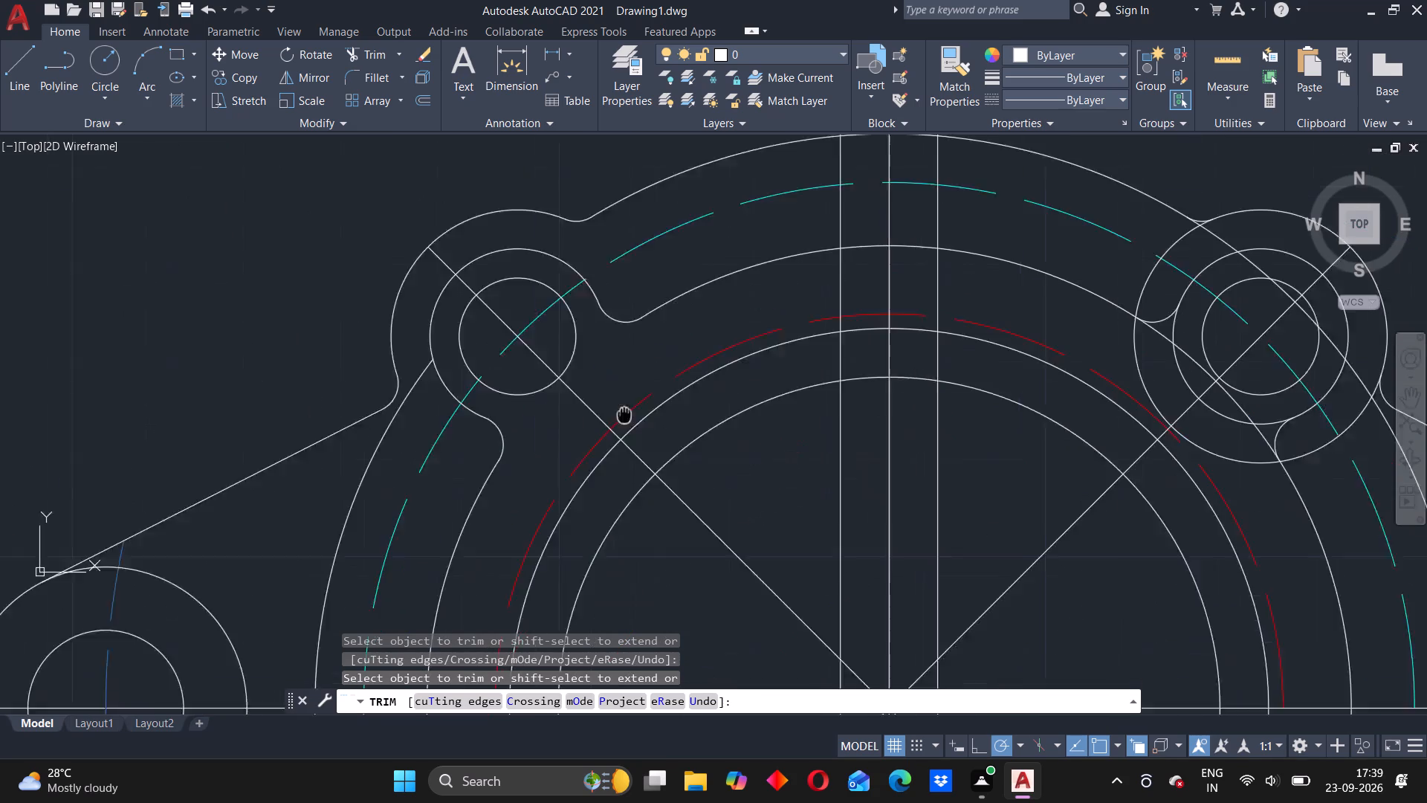
pyautogui.moveTo(630, 401); pyautogui.dragTo(658, 257, button='middle')
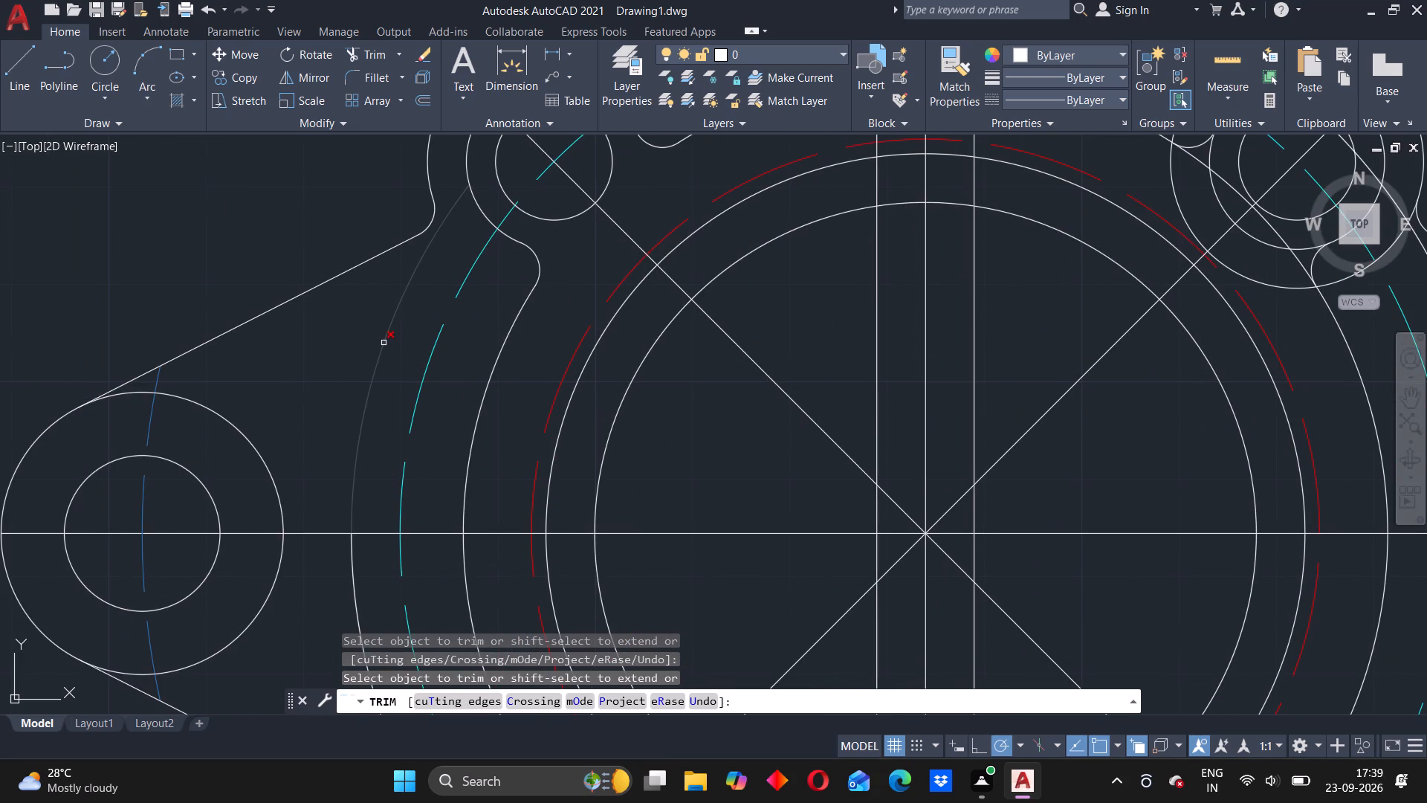
pyautogui.click(384, 342)
pyautogui.moveTo(468, 529); pyautogui.dragTo(529, 332, button='middle')
pyautogui.click(418, 425)
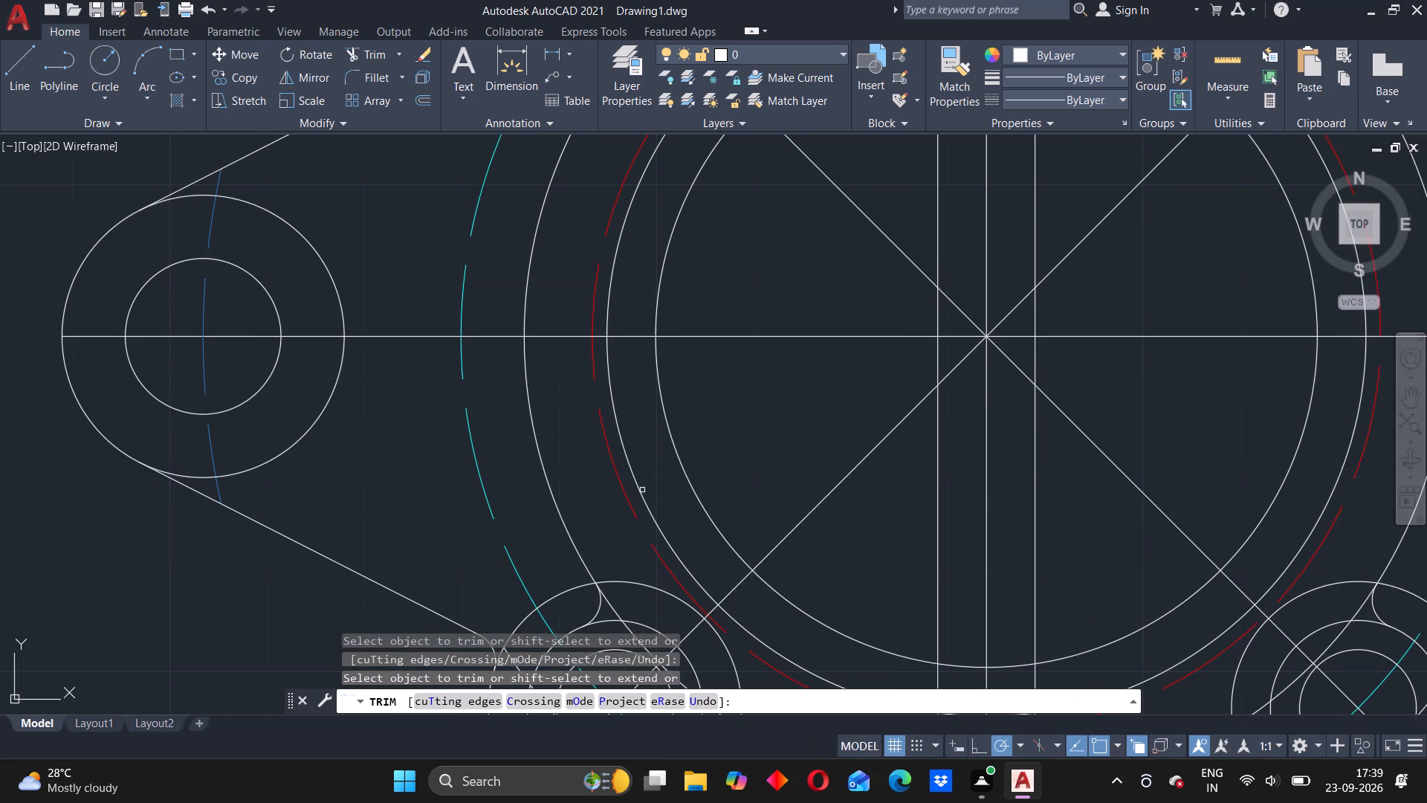
# Trim the flange's outer circle through the lower-left boss, including the stub beside the boss's bottom fillet.
pyautogui.scroll(-2, 660, 492)
pyautogui.moveTo(691, 530); pyautogui.dragTo(641, 428, button='middle')
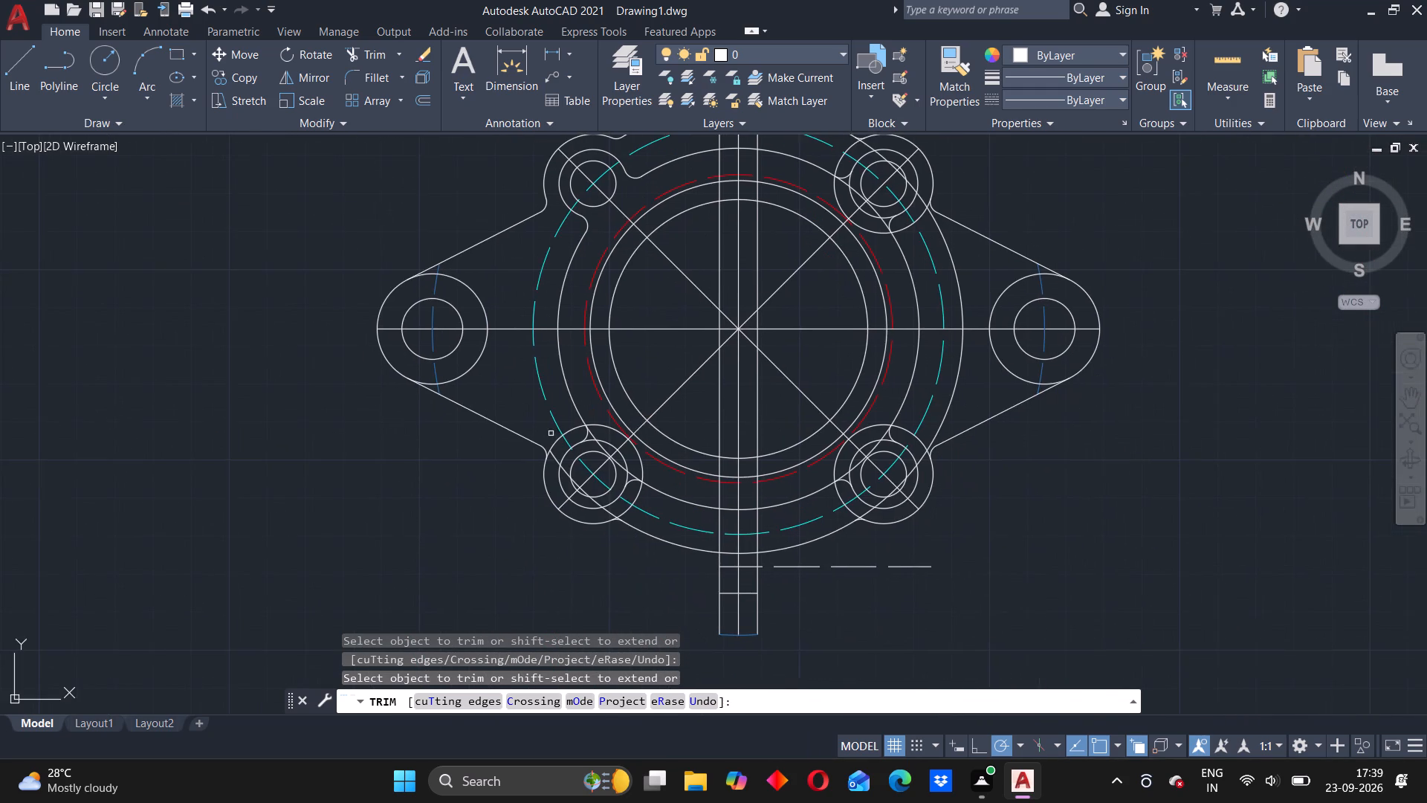
pyautogui.scroll(2, 565, 456)
pyautogui.click(538, 472)
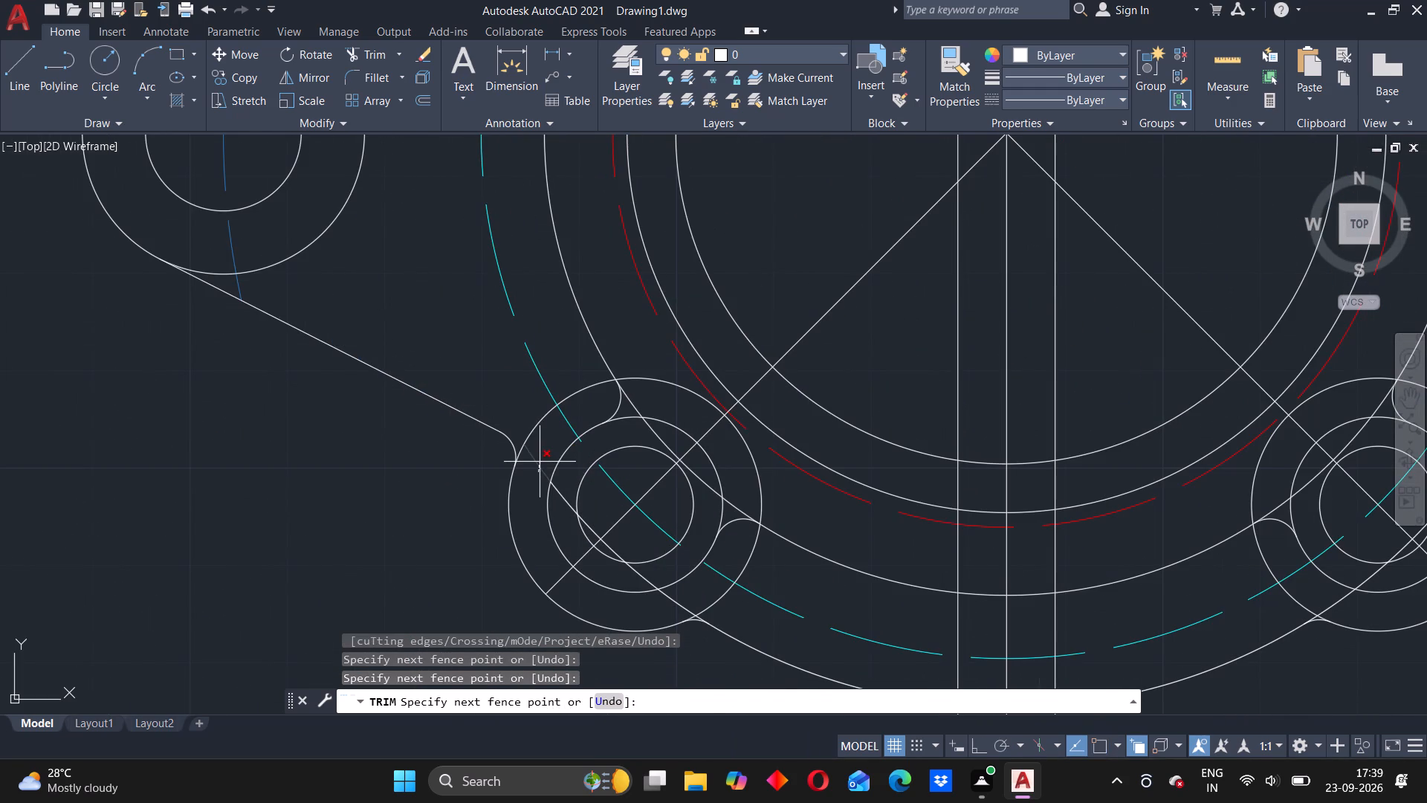
pyautogui.click(540, 462)
pyautogui.click(563, 500)
pyautogui.click(593, 526)
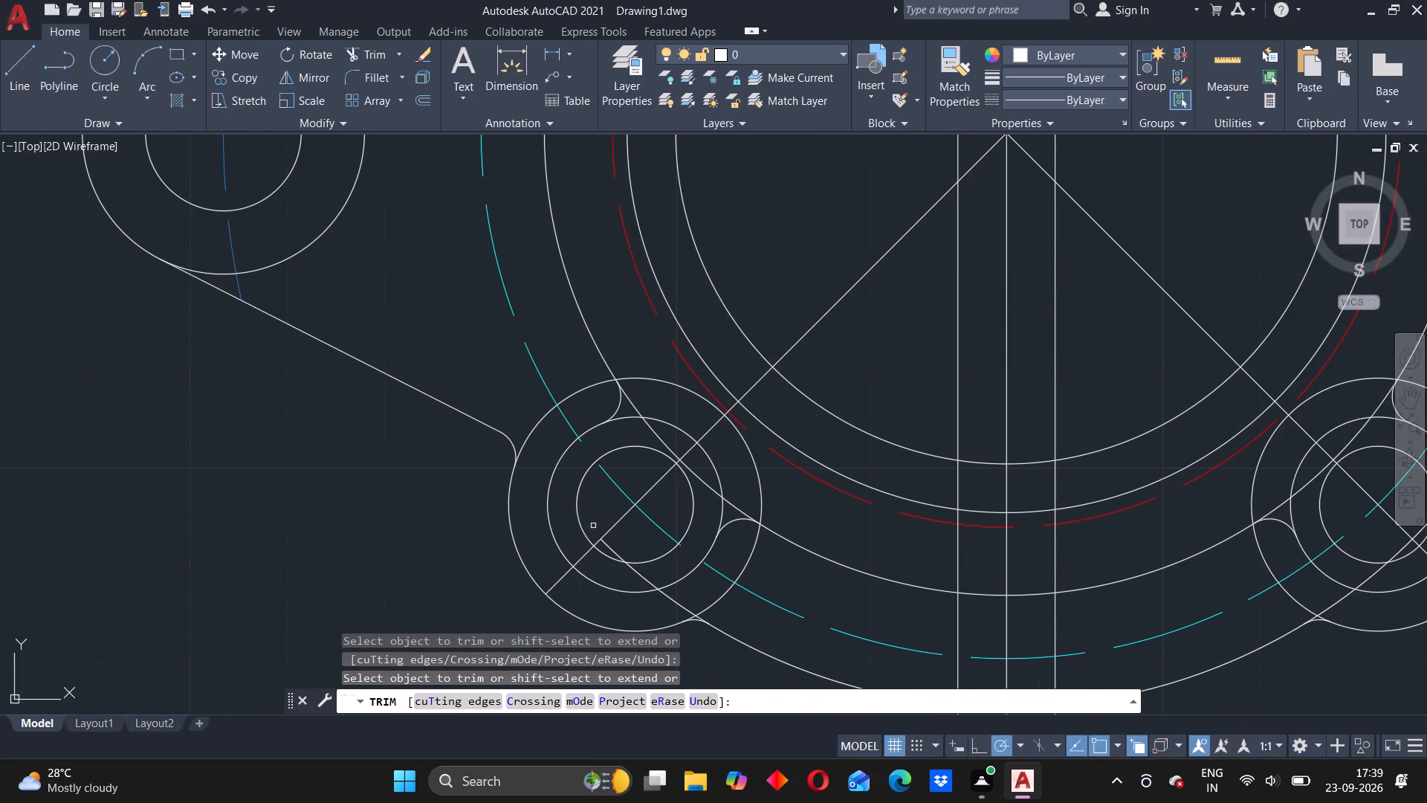
pyautogui.click(616, 553)
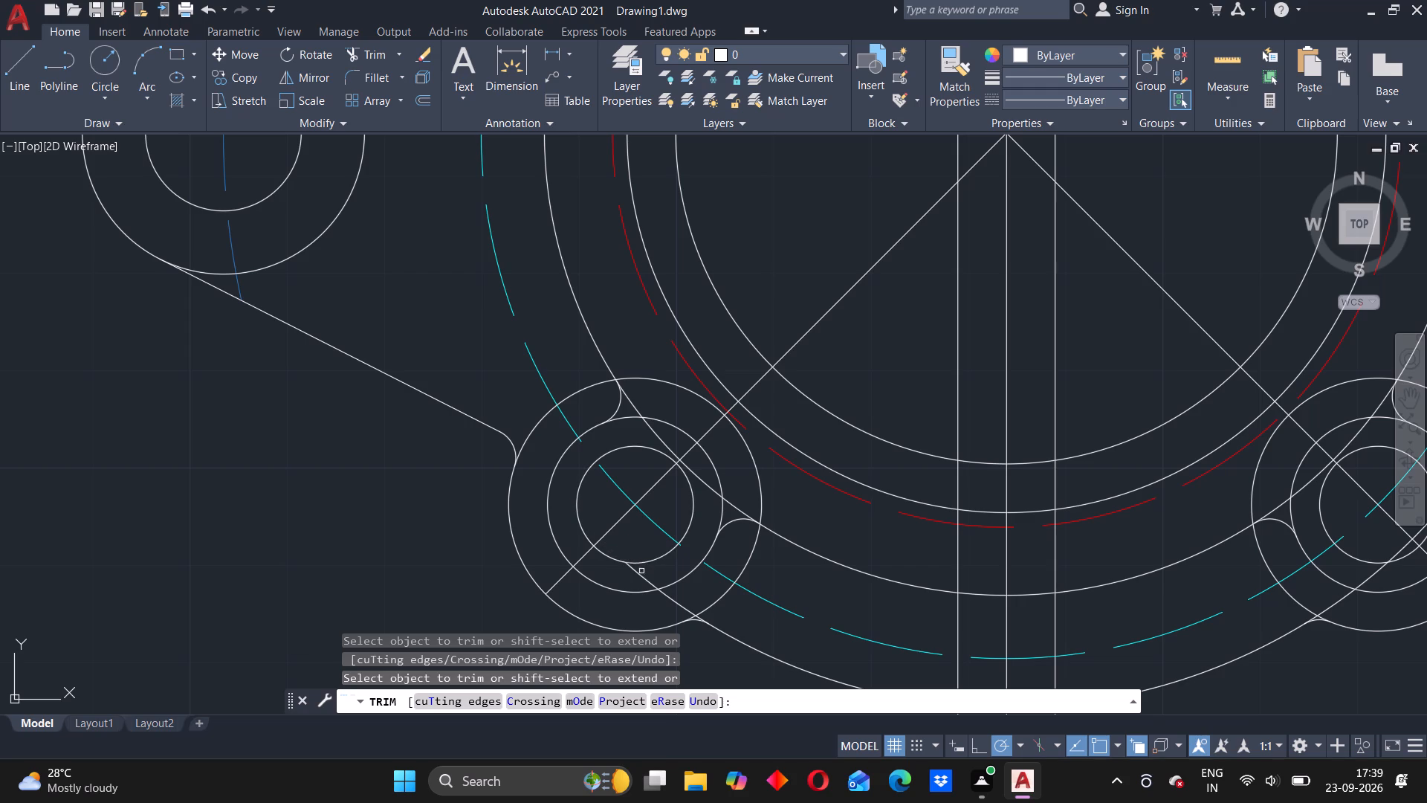
pyautogui.click(641, 577)
pyautogui.click(664, 598)
pyautogui.scroll(-1, 706, 628)
pyautogui.scroll(2, 721, 651)
pyautogui.scroll(3, 690, 595)
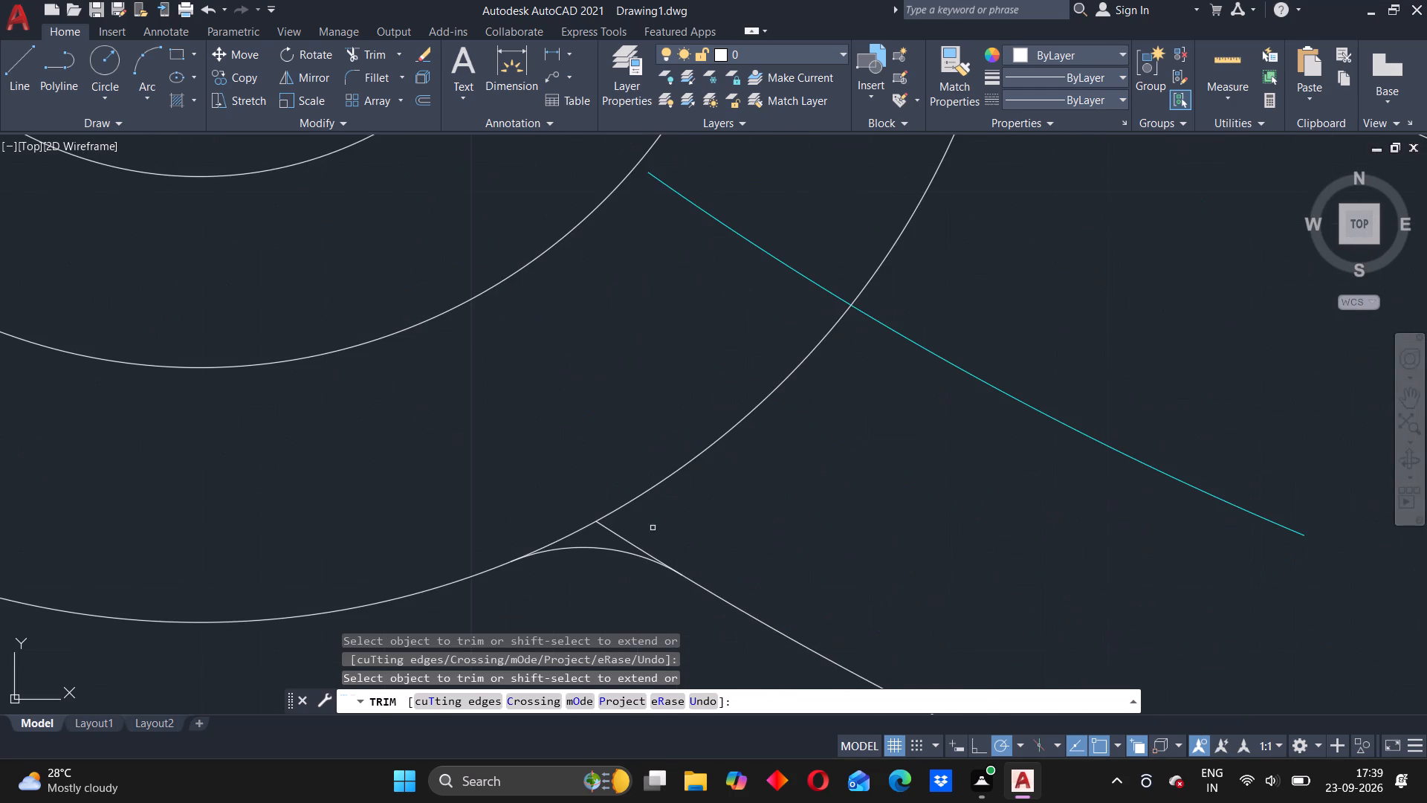
pyautogui.click(615, 538)
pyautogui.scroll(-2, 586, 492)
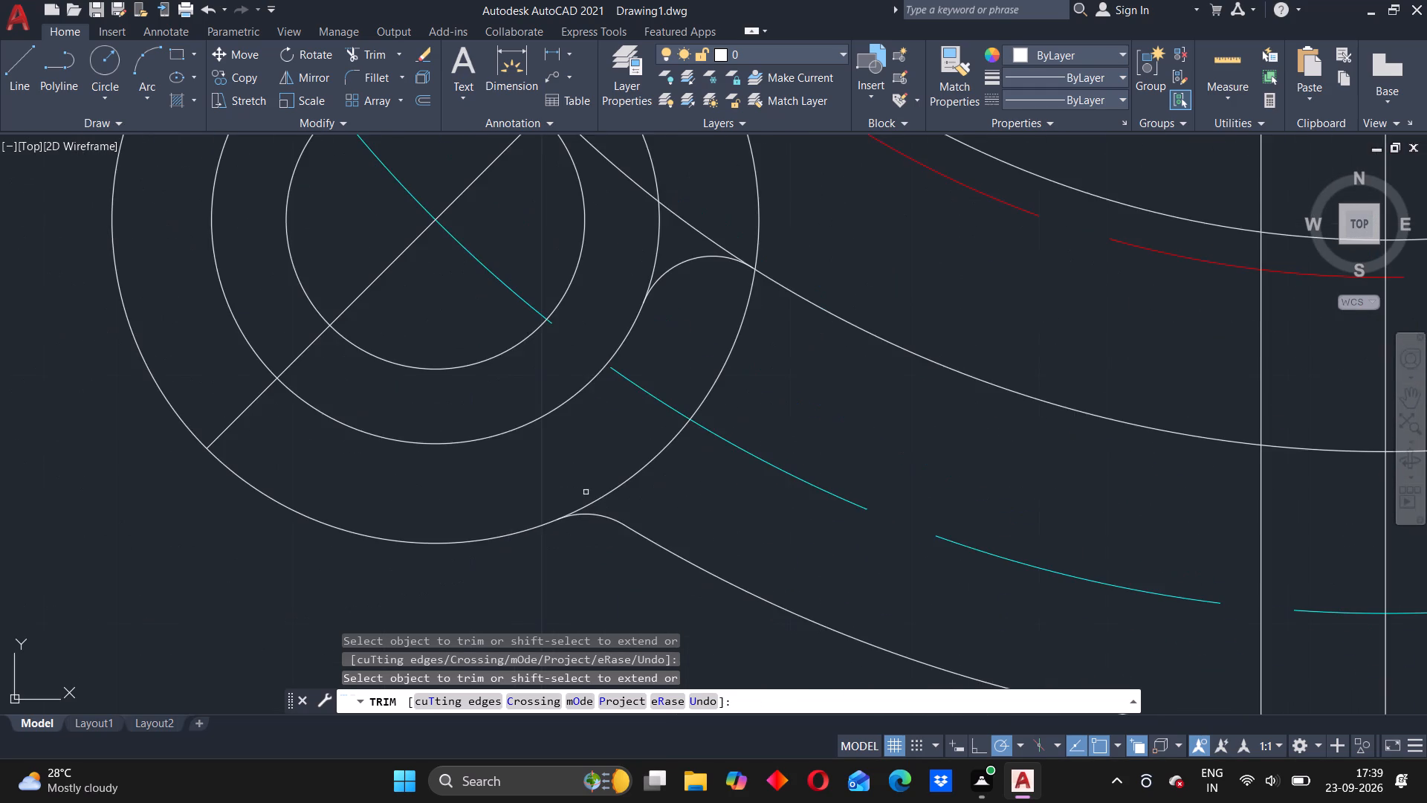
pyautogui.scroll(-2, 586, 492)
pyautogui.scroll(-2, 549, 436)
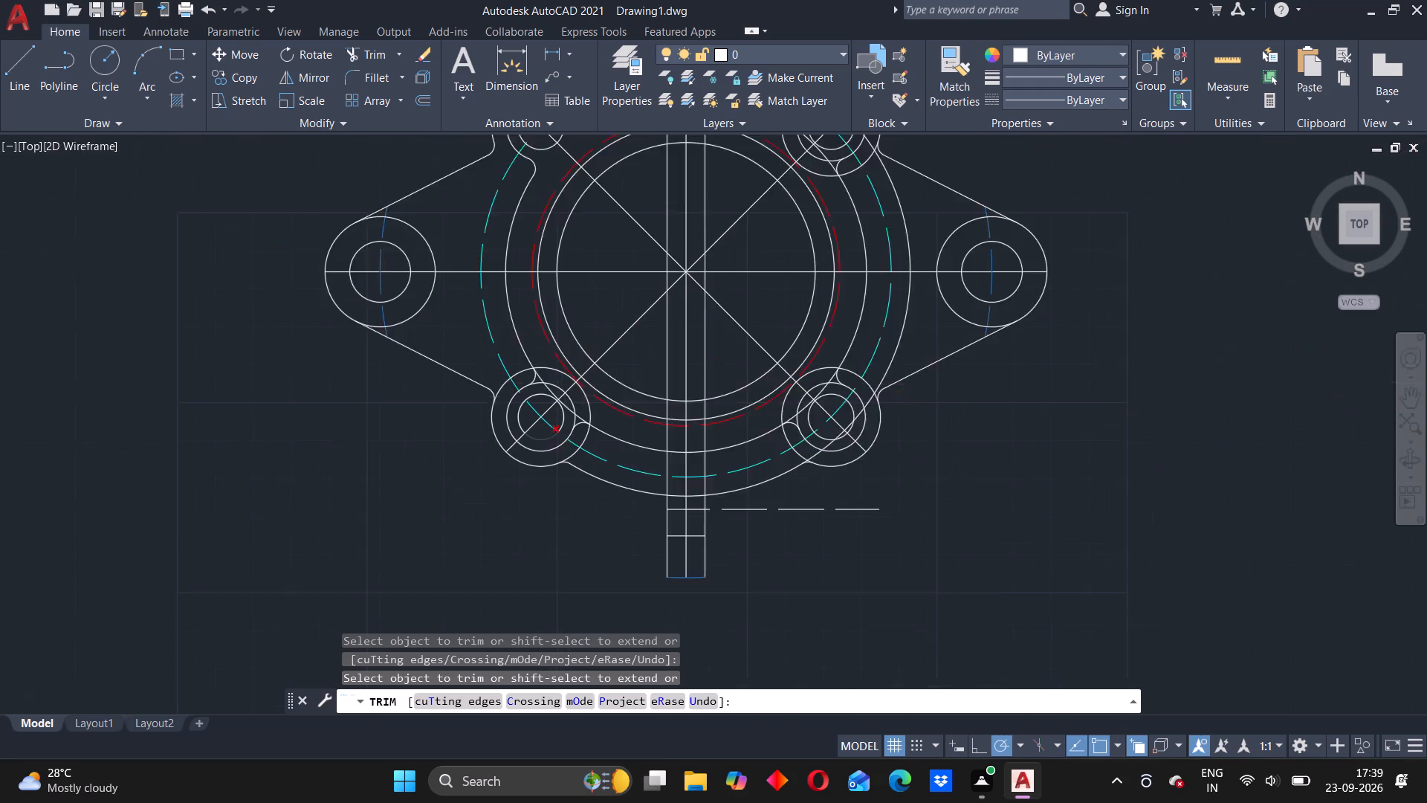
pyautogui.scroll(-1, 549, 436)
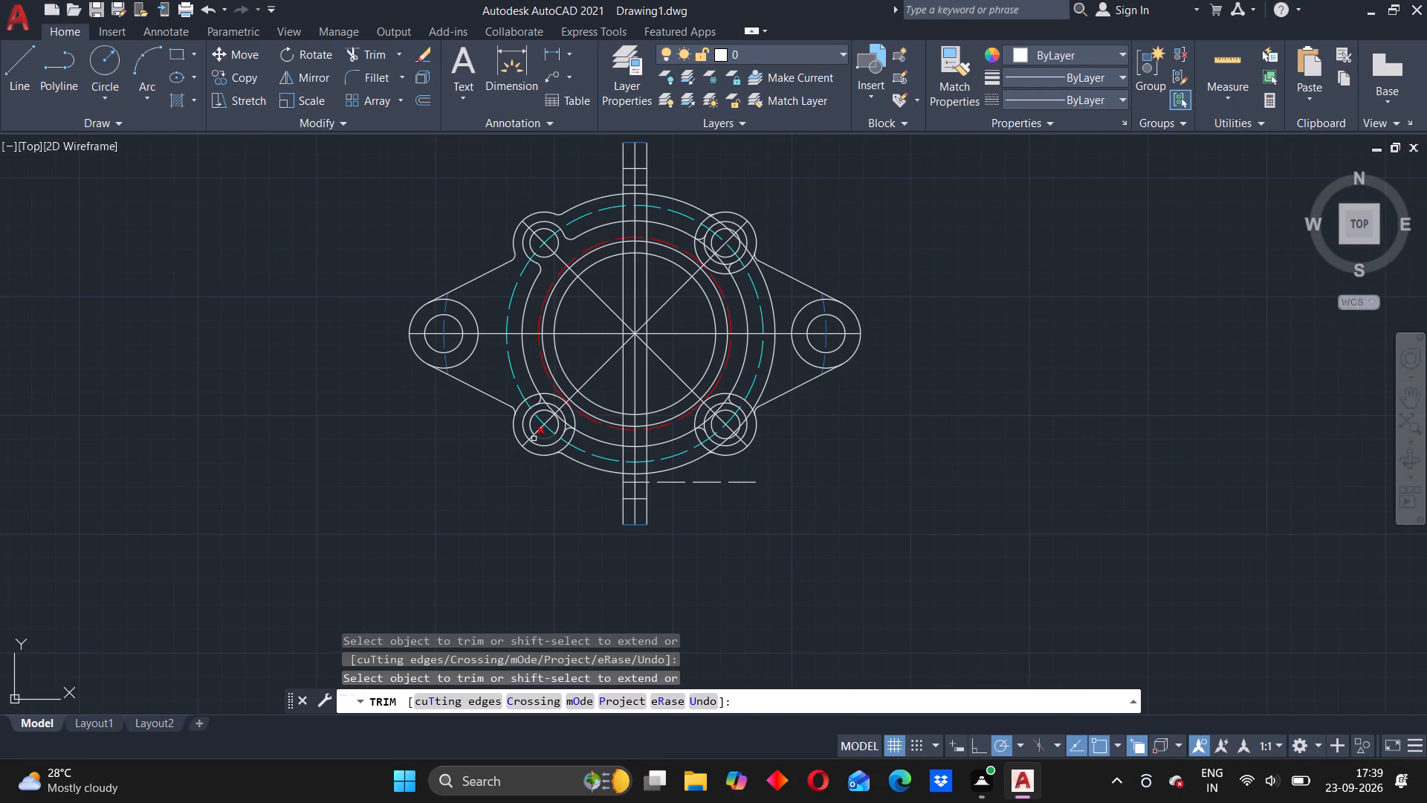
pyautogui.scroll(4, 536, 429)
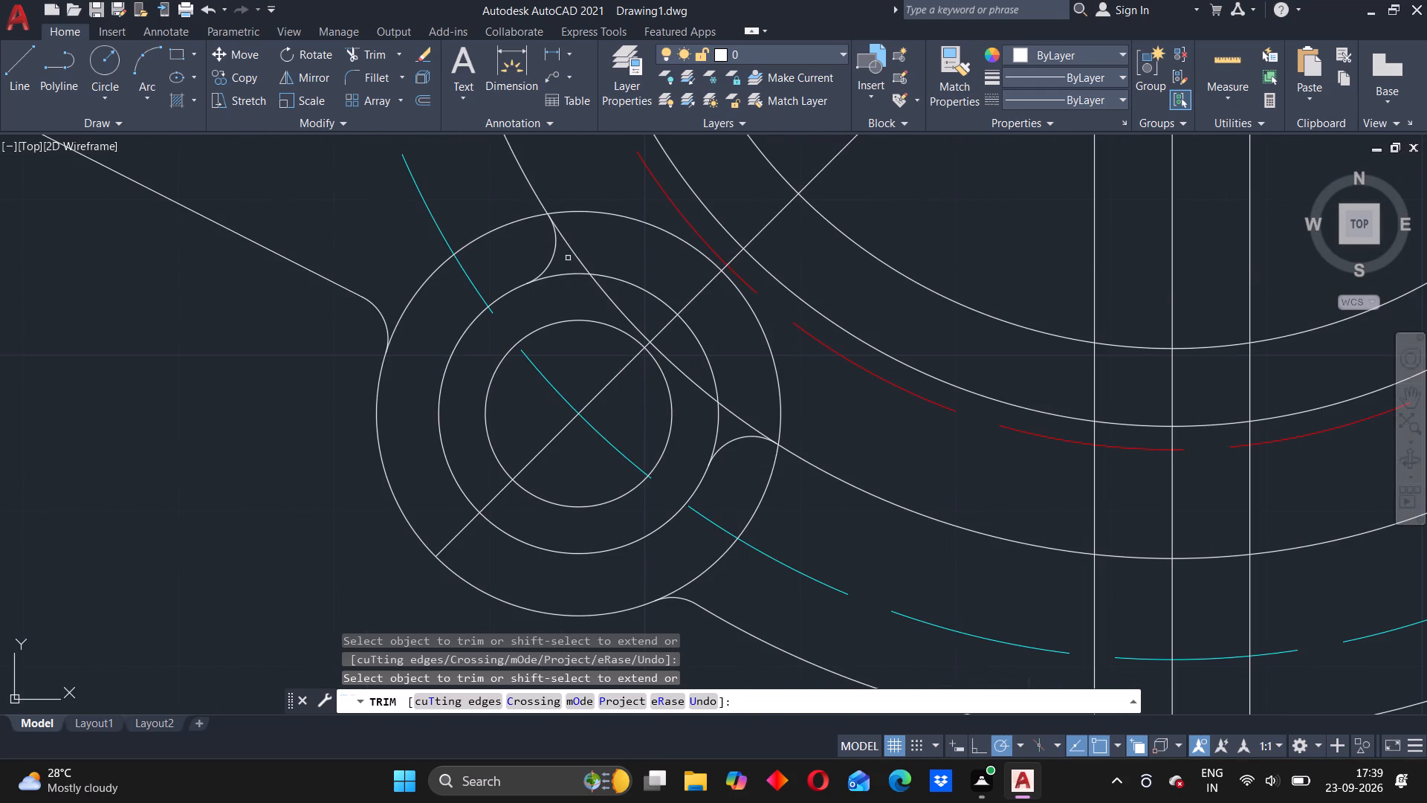
# Trim the flange's inner outline circle through the lower-left boss and its hole, between the two inner fillets.
pyautogui.click(572, 254)
pyautogui.moveTo(602, 293); pyautogui.dragTo(609, 295)
pyautogui.click(675, 367)
pyautogui.click(746, 425)
# Trim the inward arcs of the lower-left boss's outer circle, from the left outer fillet around to the bottom fillet.
pyautogui.click(467, 248)
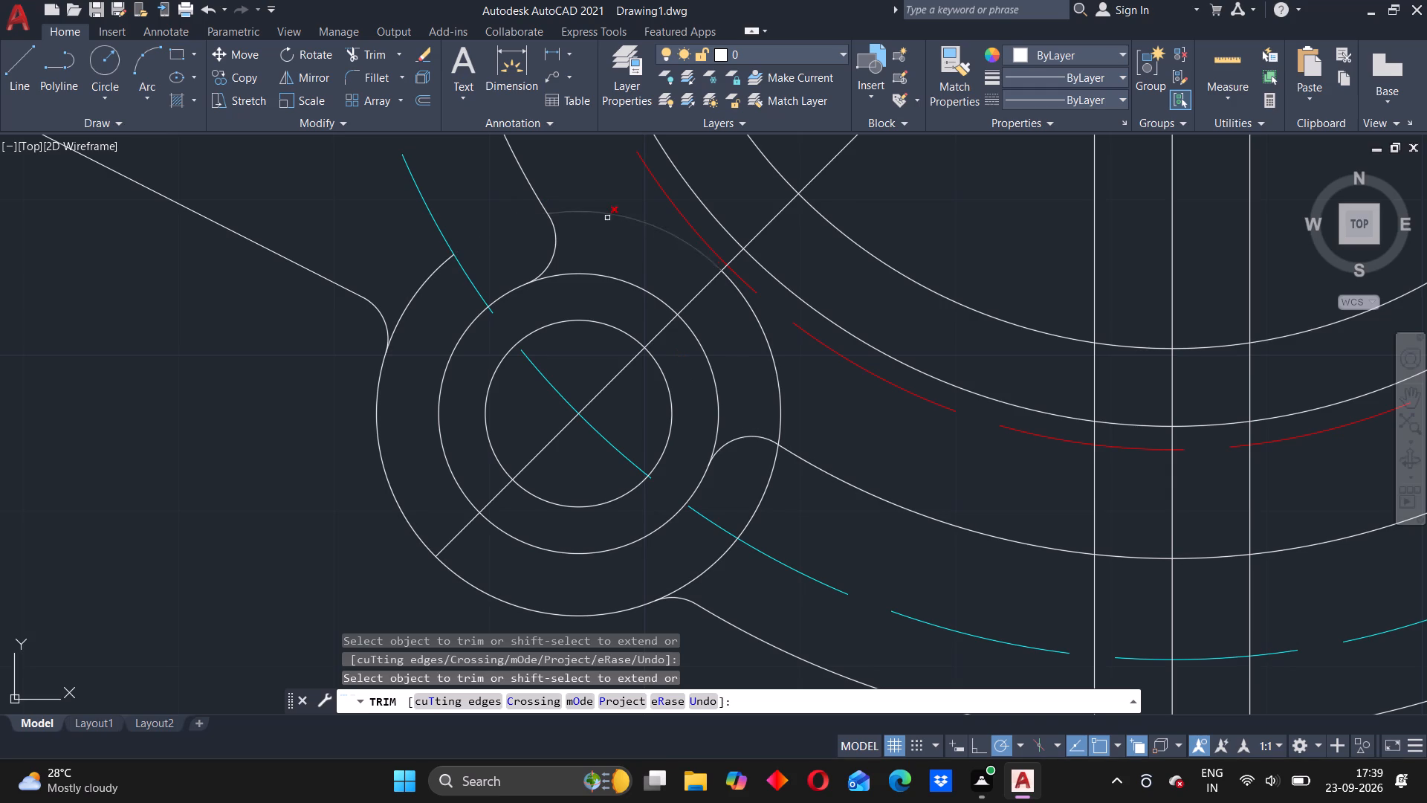
pyautogui.click(609, 220)
pyautogui.click(627, 203)
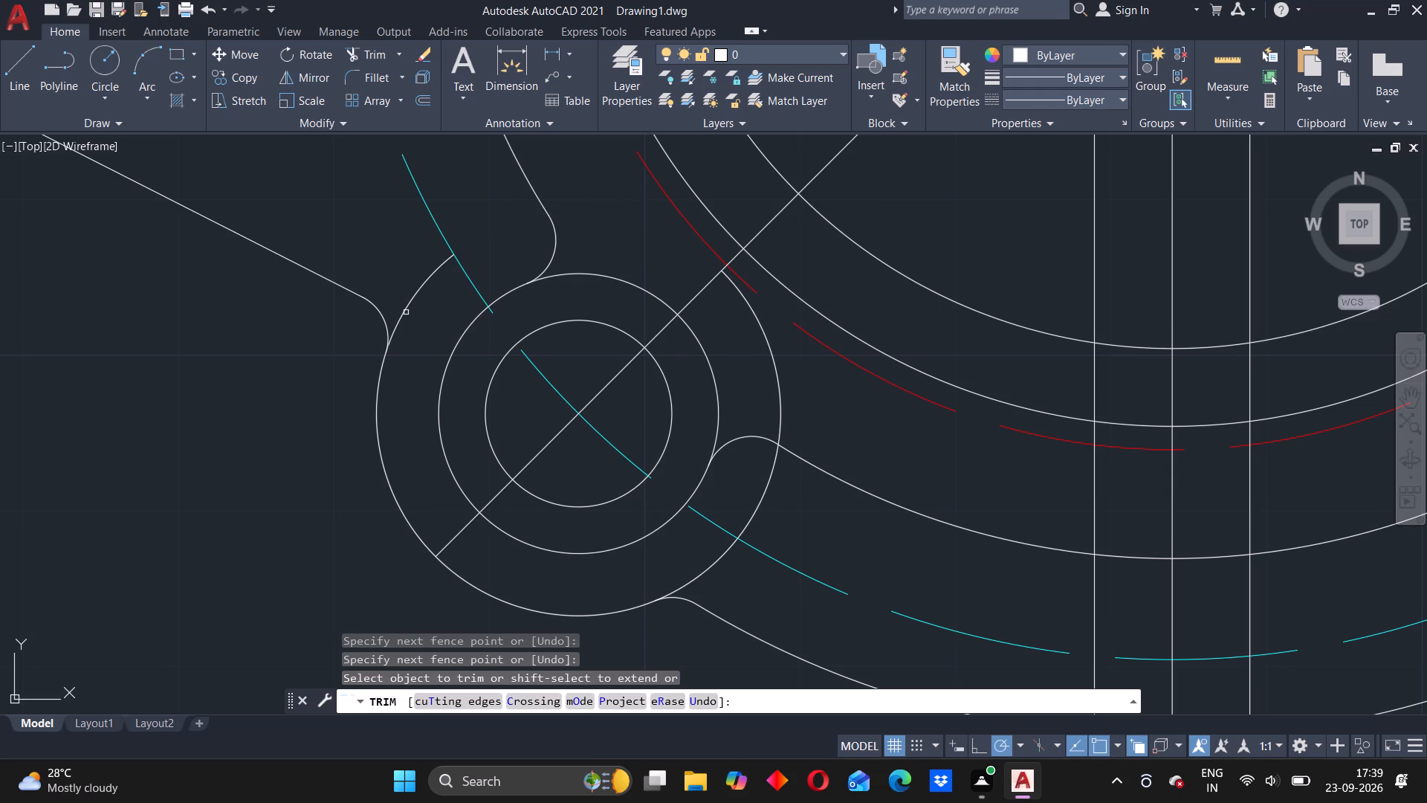
pyautogui.click(404, 306)
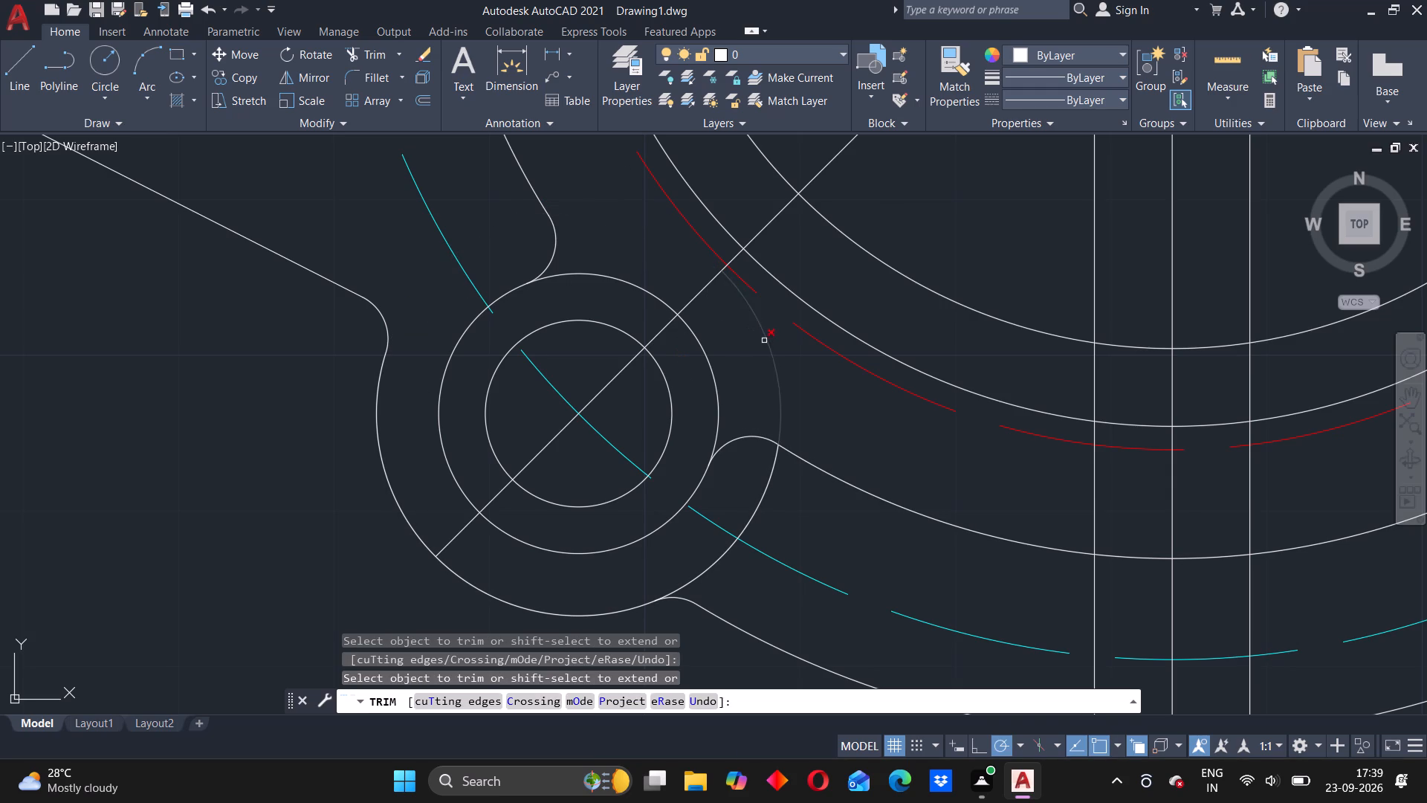
pyautogui.click(764, 342)
pyautogui.click(760, 511)
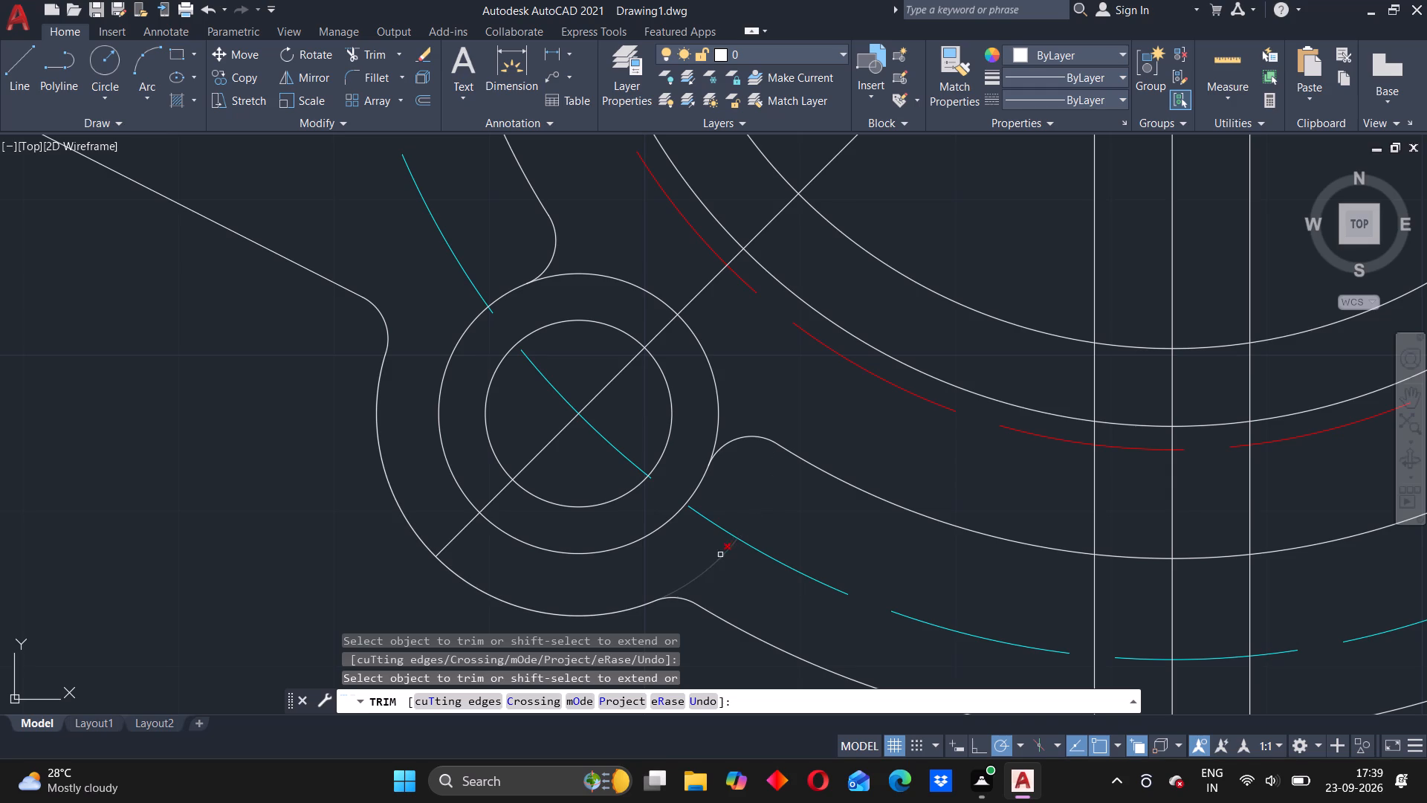
pyautogui.click(711, 570)
# Trim the lower-left boss's middle circle between its two inner fillets, on the side facing the bore.
pyautogui.scroll(1, 770, 525)
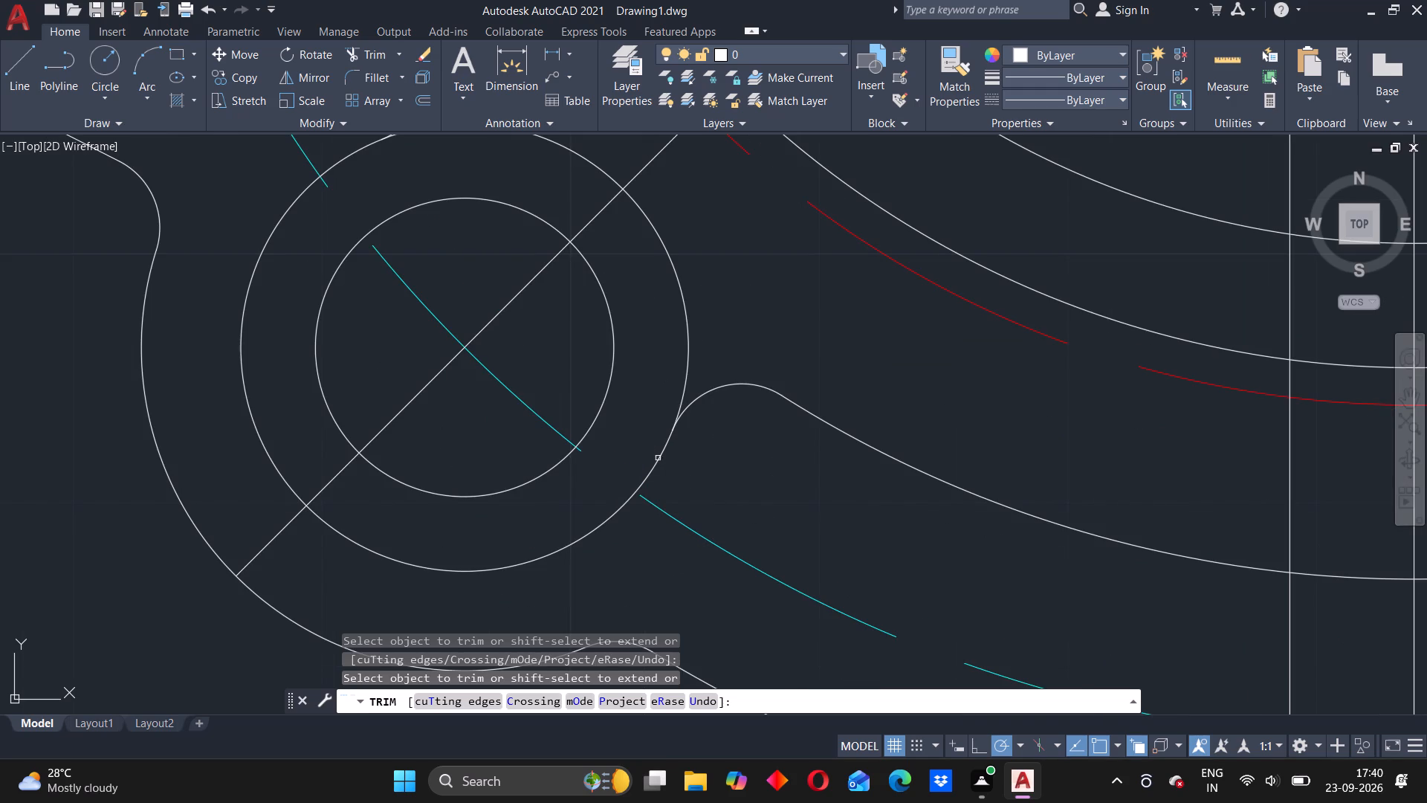
pyautogui.scroll(3, 628, 433)
pyautogui.scroll(-9, 628, 433)
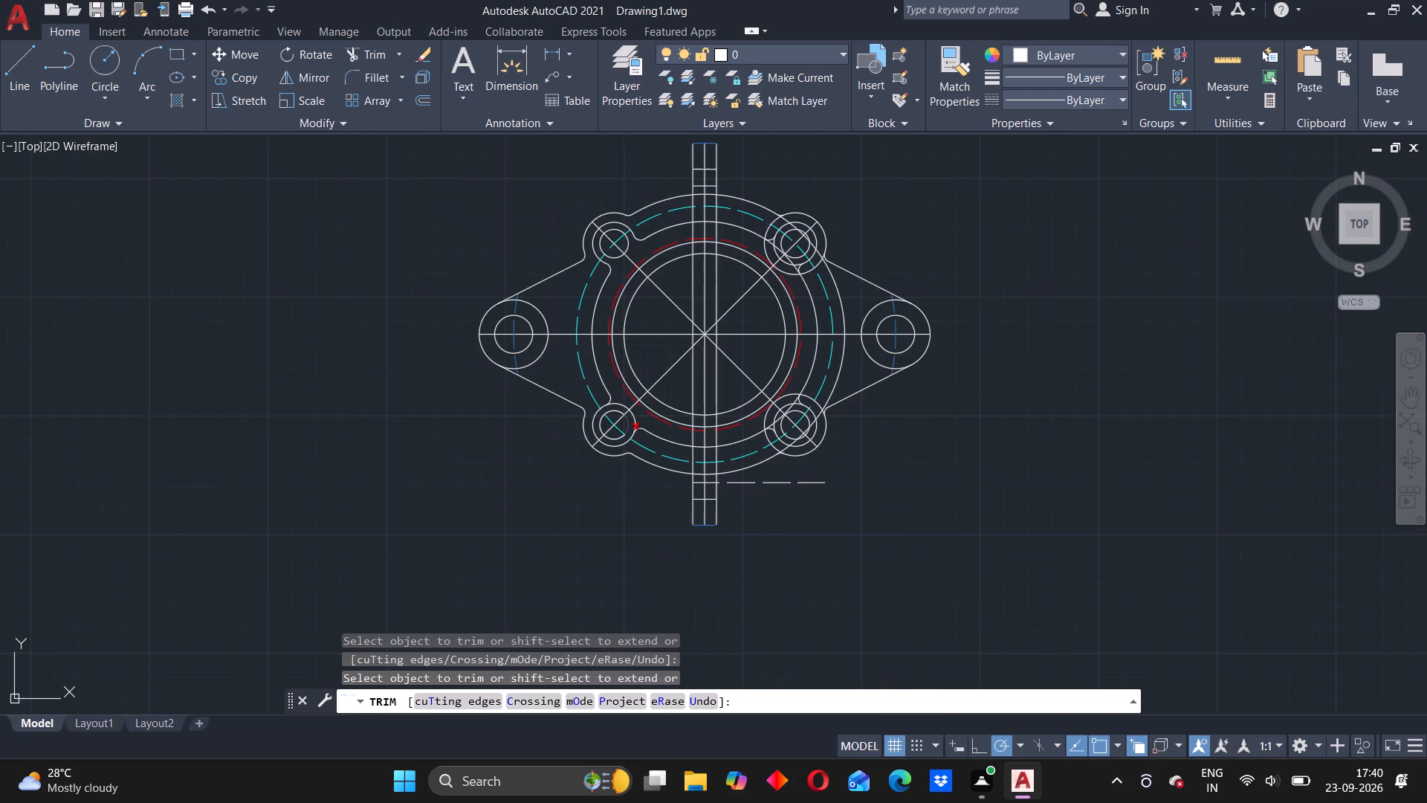
pyautogui.scroll(3, 618, 421)
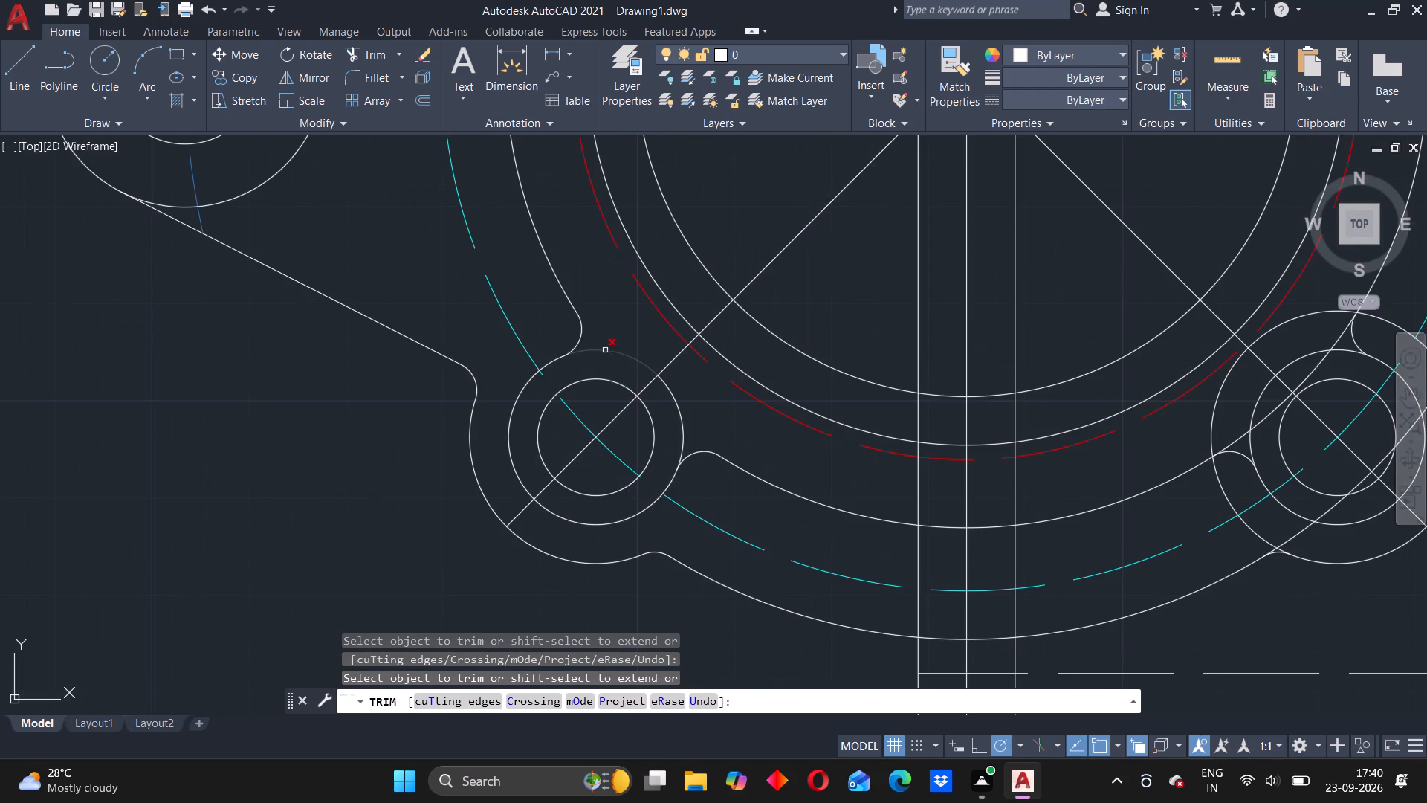
pyautogui.click(606, 350)
pyautogui.click(682, 417)
# Trim the lower-right boss's outer and middle circles between the inner fillets, plus the flange's inner outline circle crossing the boss.
pyautogui.click(1206, 413)
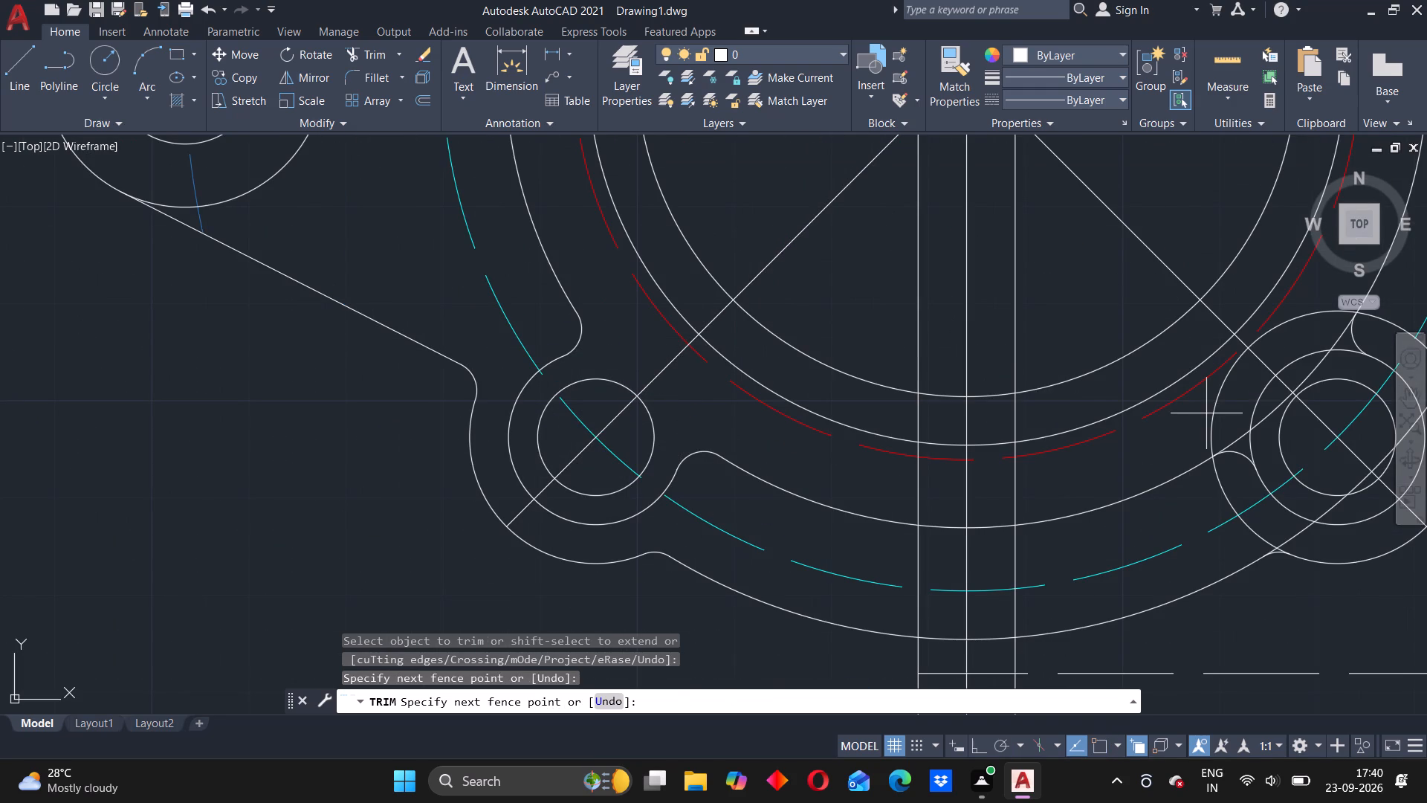
pyautogui.click(1220, 419)
pyautogui.click(1238, 442)
pyautogui.moveTo(1268, 404); pyautogui.dragTo(1254, 402)
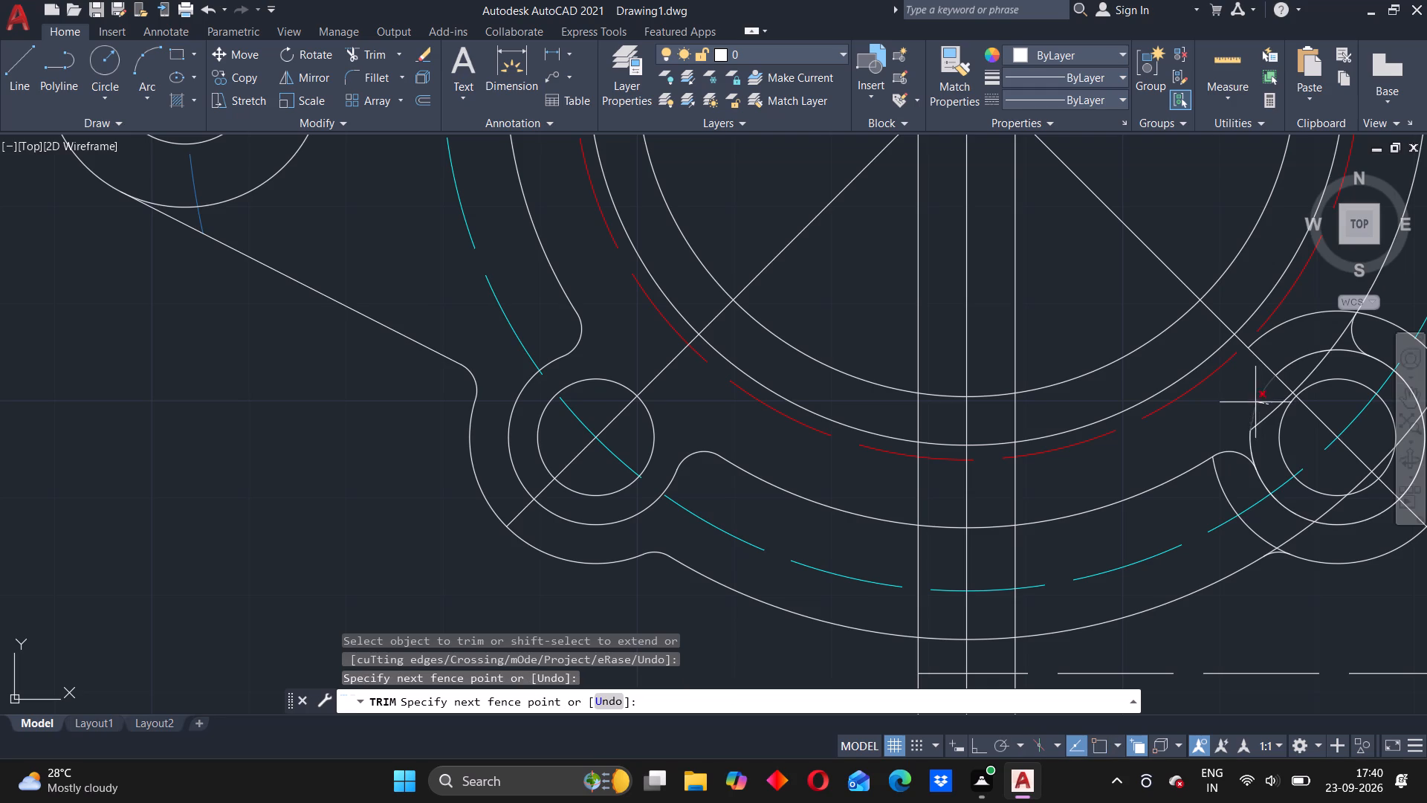
pyautogui.moveTo(1254, 402); pyautogui.dragTo(1260, 399)
pyautogui.moveTo(1305, 335); pyautogui.dragTo(1316, 358)
pyautogui.moveTo(1316, 358); pyautogui.dragTo(1295, 308)
# Trim the lower-right boss's outer circle from the upper inner fillet around to the outer fillet at the right lug's edge.
pyautogui.scroll(1, 1309, 393)
pyautogui.moveTo(1309, 395); pyautogui.dragTo(1017, 434, button='middle')
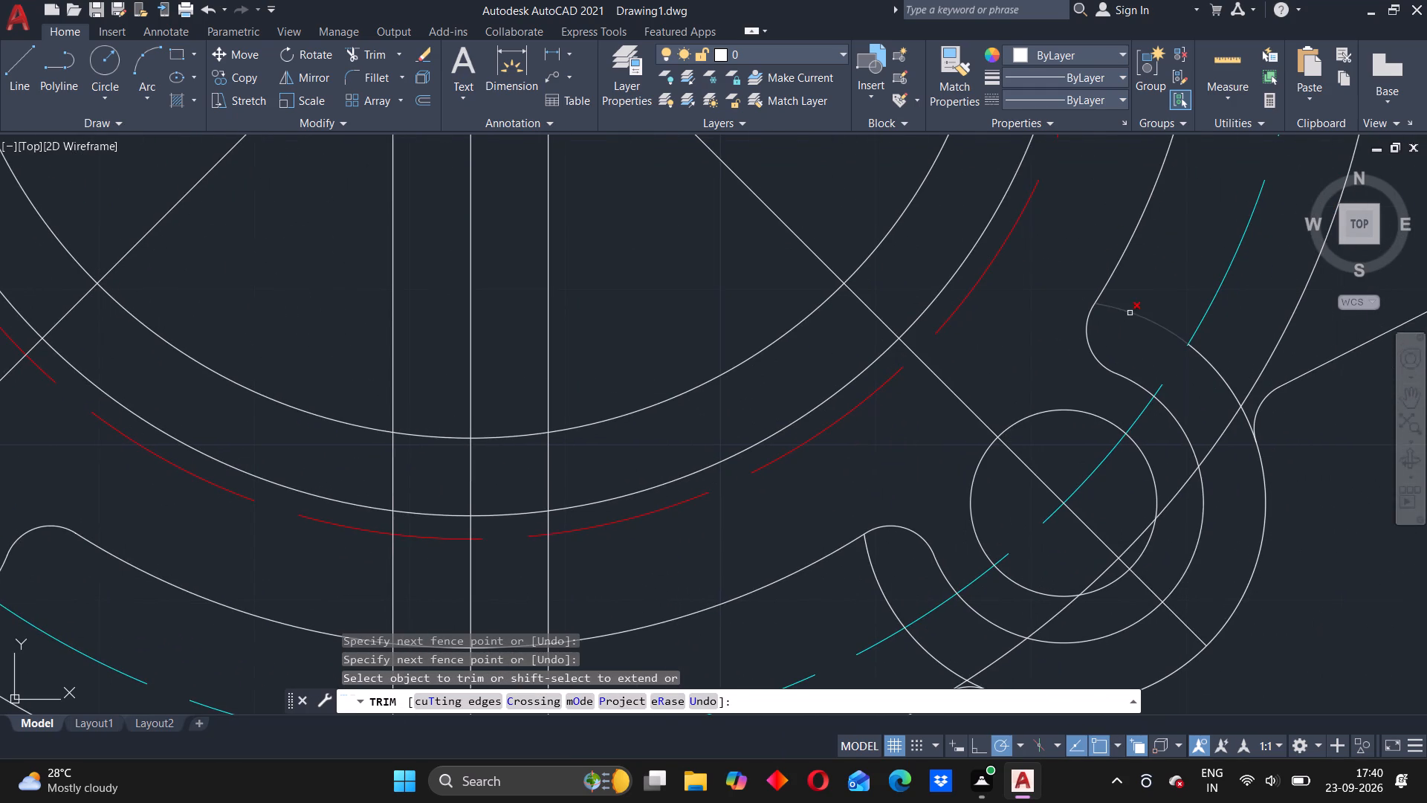
pyautogui.click(1136, 308)
pyautogui.click(1160, 312)
pyautogui.moveTo(1162, 333); pyautogui.dragTo(1153, 347)
pyautogui.moveTo(1188, 294); pyautogui.dragTo(1154, 349)
pyautogui.moveTo(1235, 358); pyautogui.dragTo(1211, 392)
pyautogui.click(1251, 418)
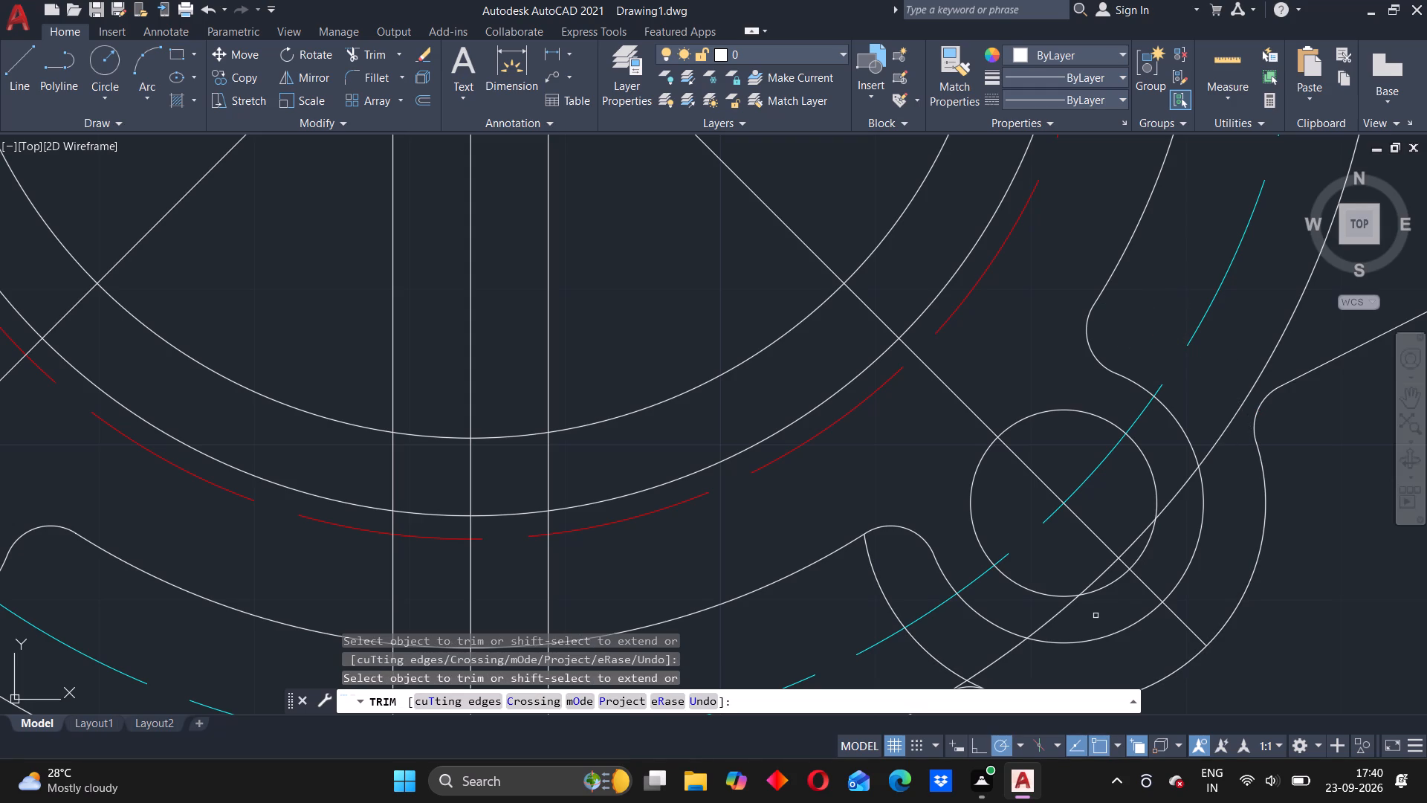
# Trim the flange's outer circle from the lower-right boss's bottom fillet through the boss and hole to its middle circle.
pyautogui.scroll(3, 1093, 613)
pyautogui.scroll(-5, 1083, 610)
pyautogui.moveTo(1072, 617); pyautogui.dragTo(994, 398, button='middle')
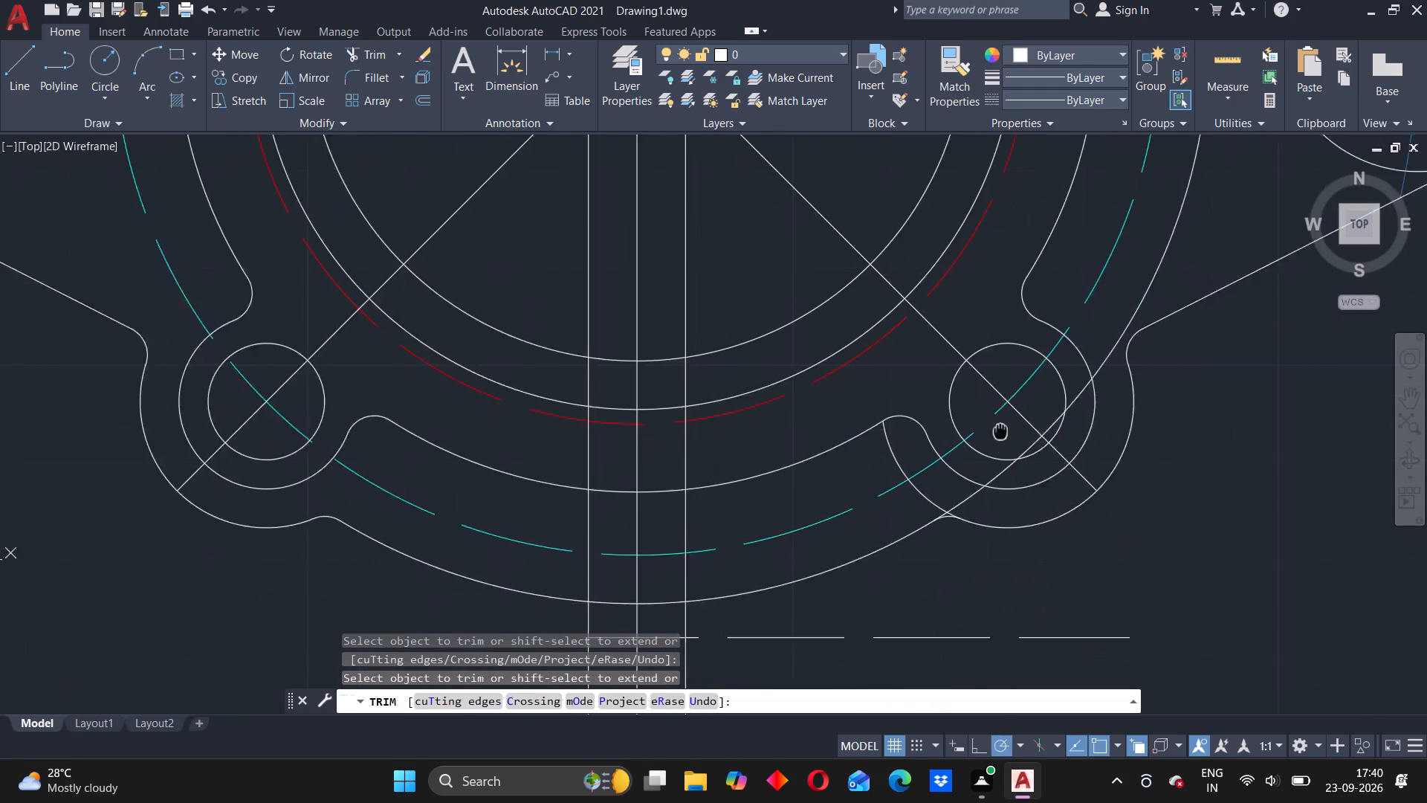
pyautogui.moveTo(994, 398); pyautogui.dragTo(989, 385, button='middle')
pyautogui.scroll(4, 952, 401)
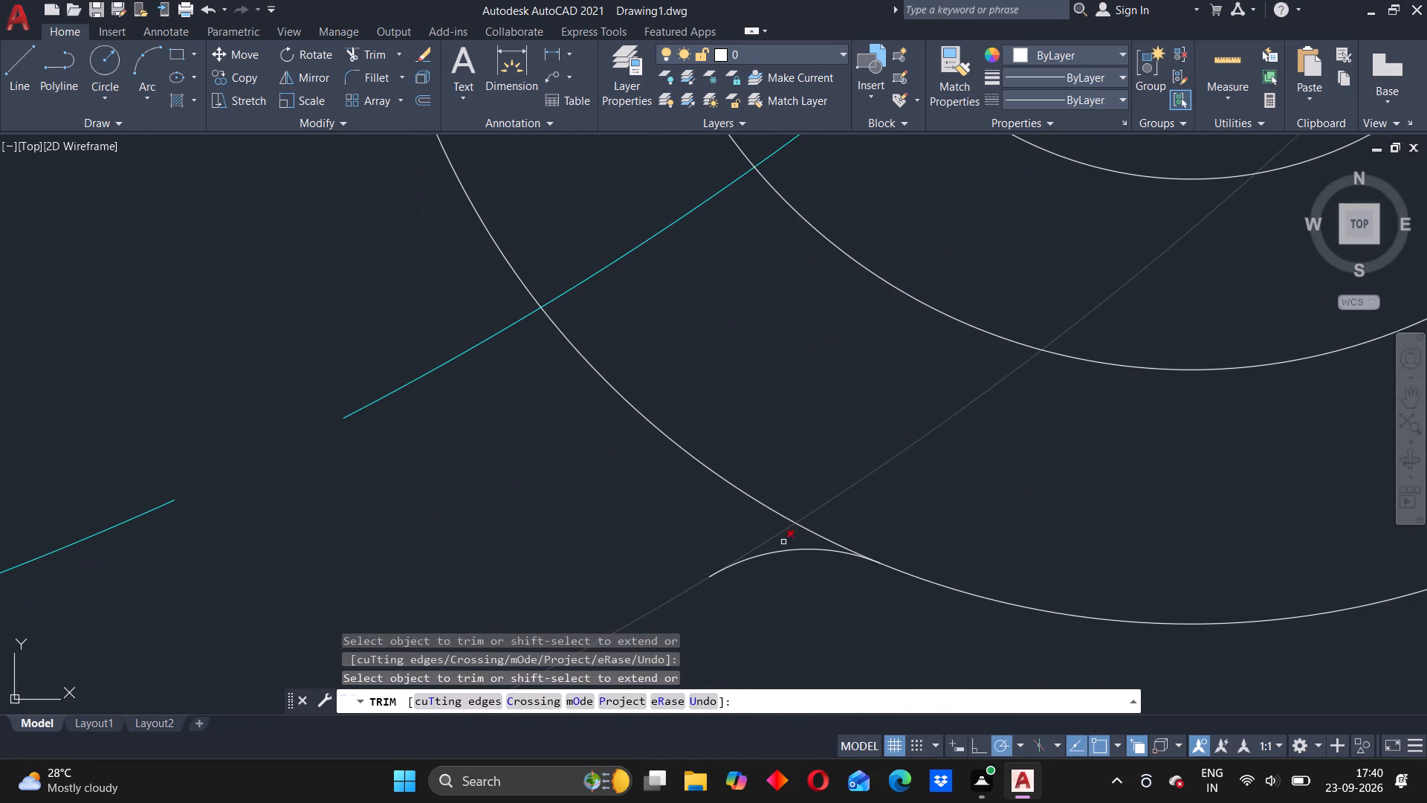
pyautogui.click(770, 543)
pyautogui.click(838, 495)
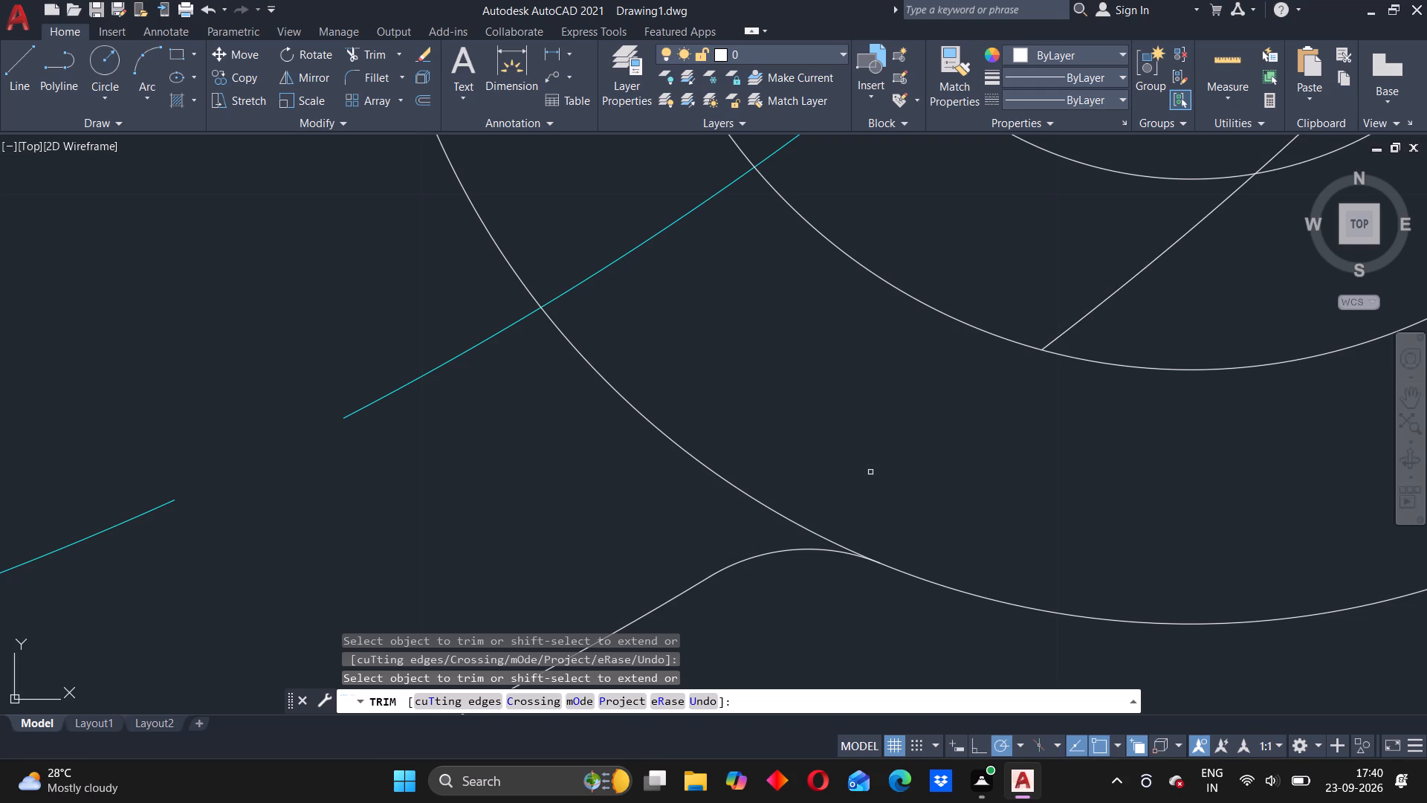
pyautogui.click(1113, 294)
pyautogui.scroll(4, 1127, 319)
pyautogui.scroll(-6, 1127, 319)
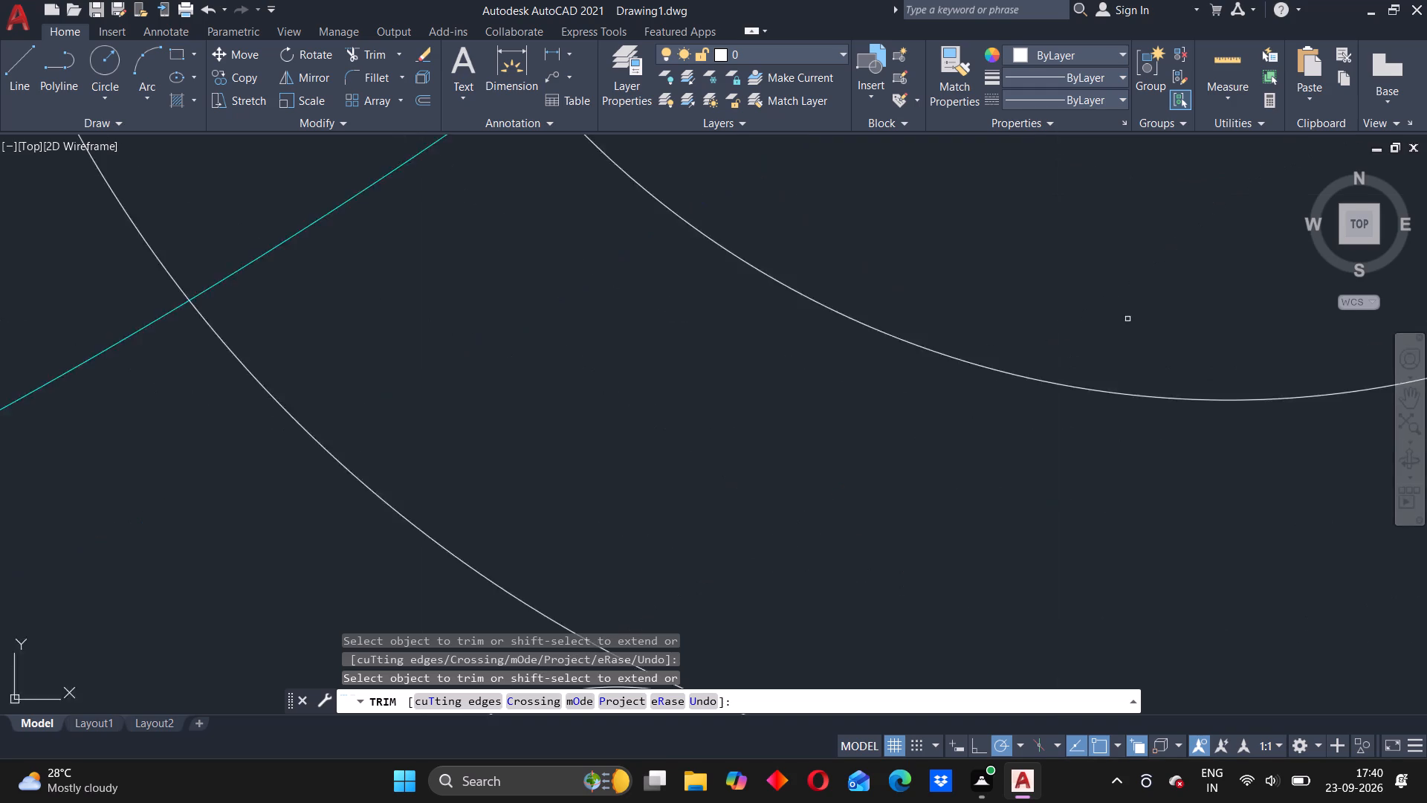
pyautogui.scroll(-3, 1127, 319)
pyautogui.moveTo(1129, 325); pyautogui.dragTo(956, 478, button='middle')
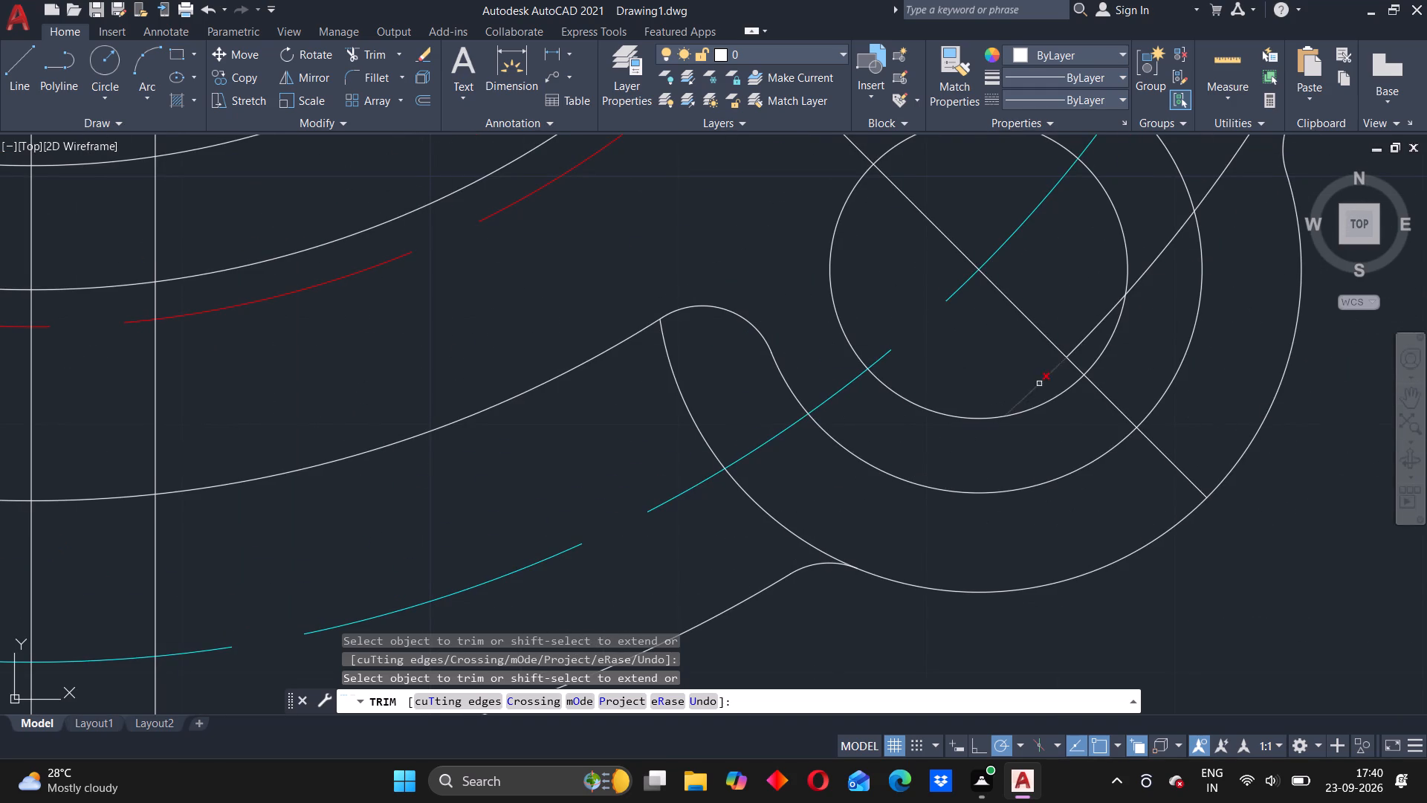
pyautogui.click(1039, 384)
pyautogui.click(1093, 328)
pyautogui.click(1151, 267)
# Trim the flange's outer circle on the right-lug side, above and below the horizontal centerline, between the two right bosses.
pyautogui.moveTo(1130, 317); pyautogui.dragTo(1083, 397, button='middle')
pyautogui.scroll(3, 1099, 343)
pyautogui.scroll(-8, 1099, 343)
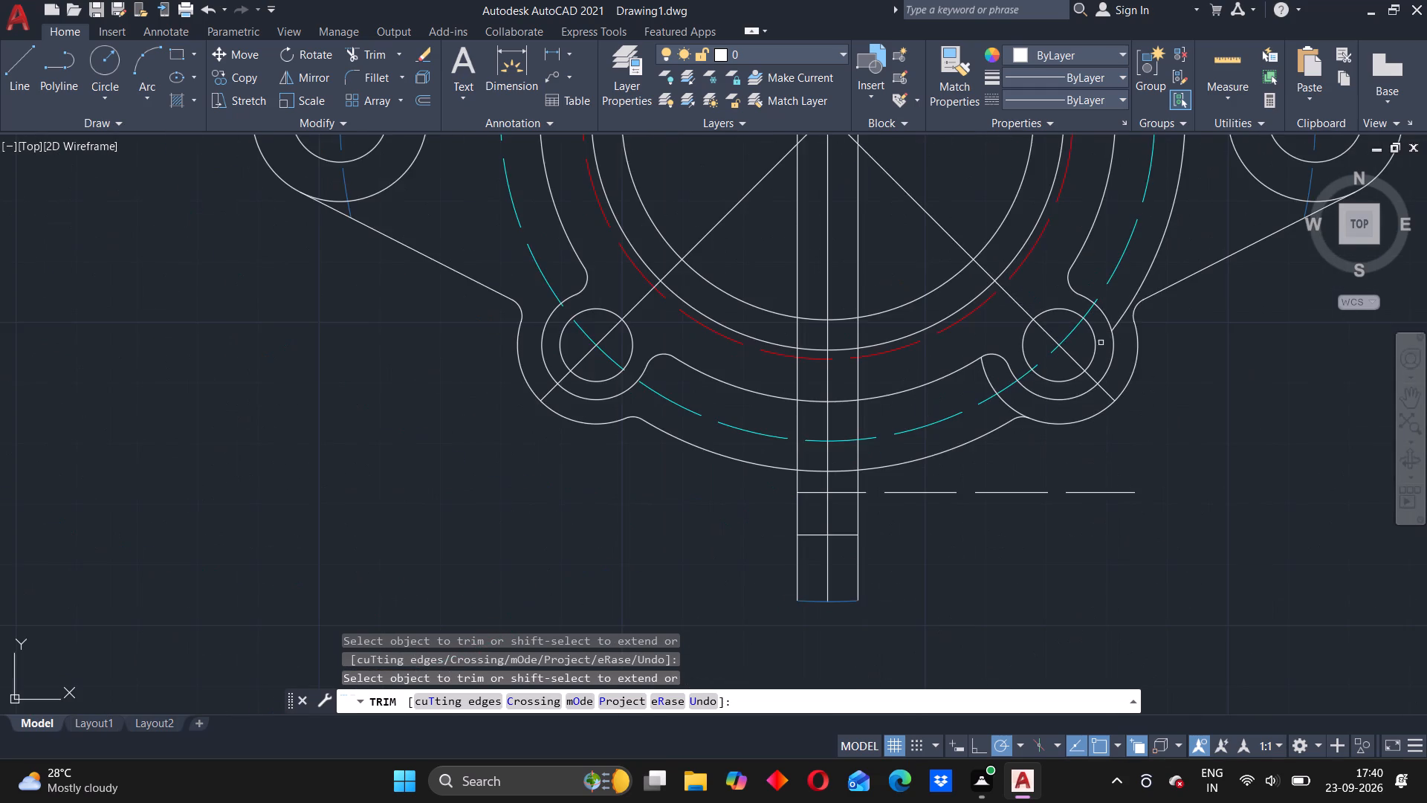
pyautogui.moveTo(1130, 322); pyautogui.dragTo(1003, 448, button='middle')
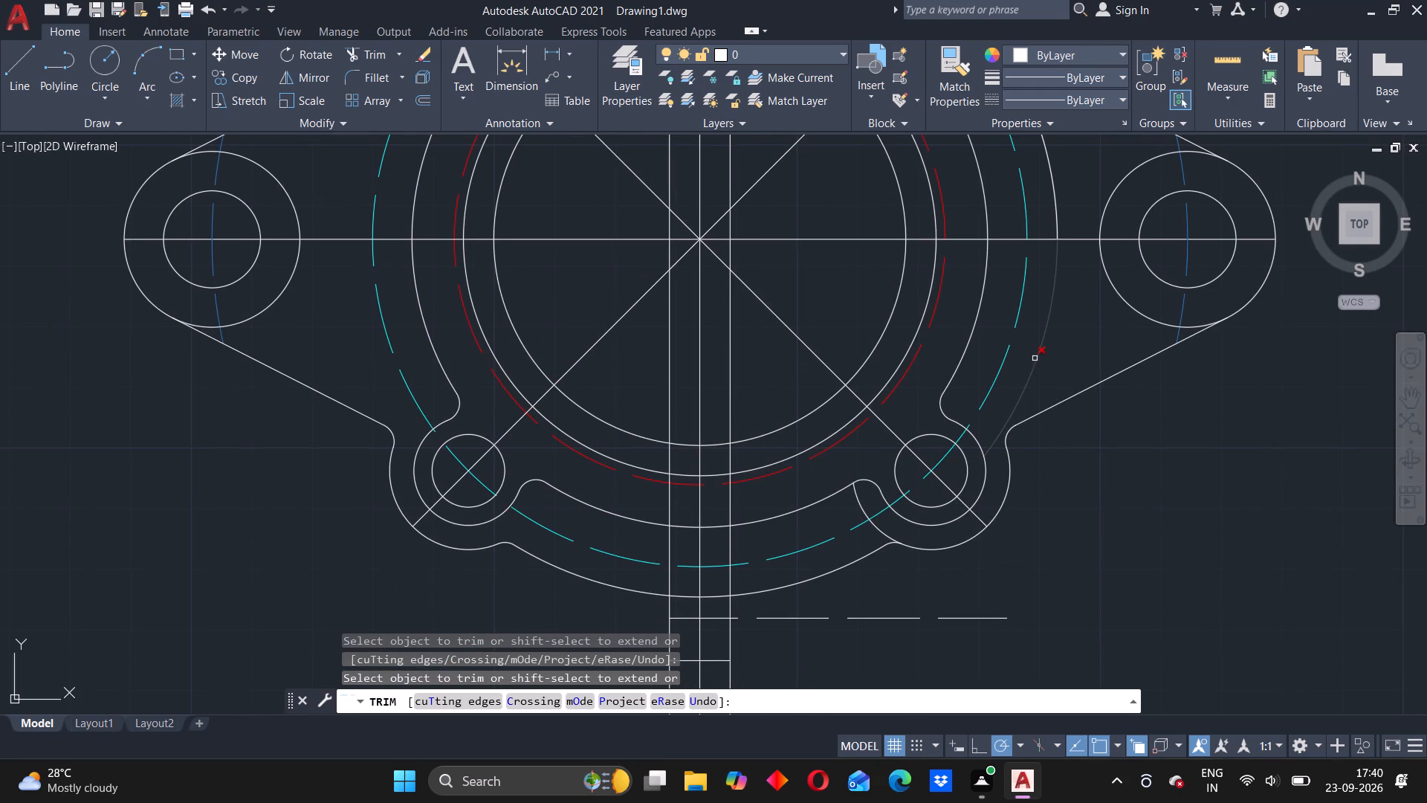
pyautogui.click(1035, 358)
pyautogui.moveTo(1045, 345); pyautogui.dragTo(988, 478, button='middle')
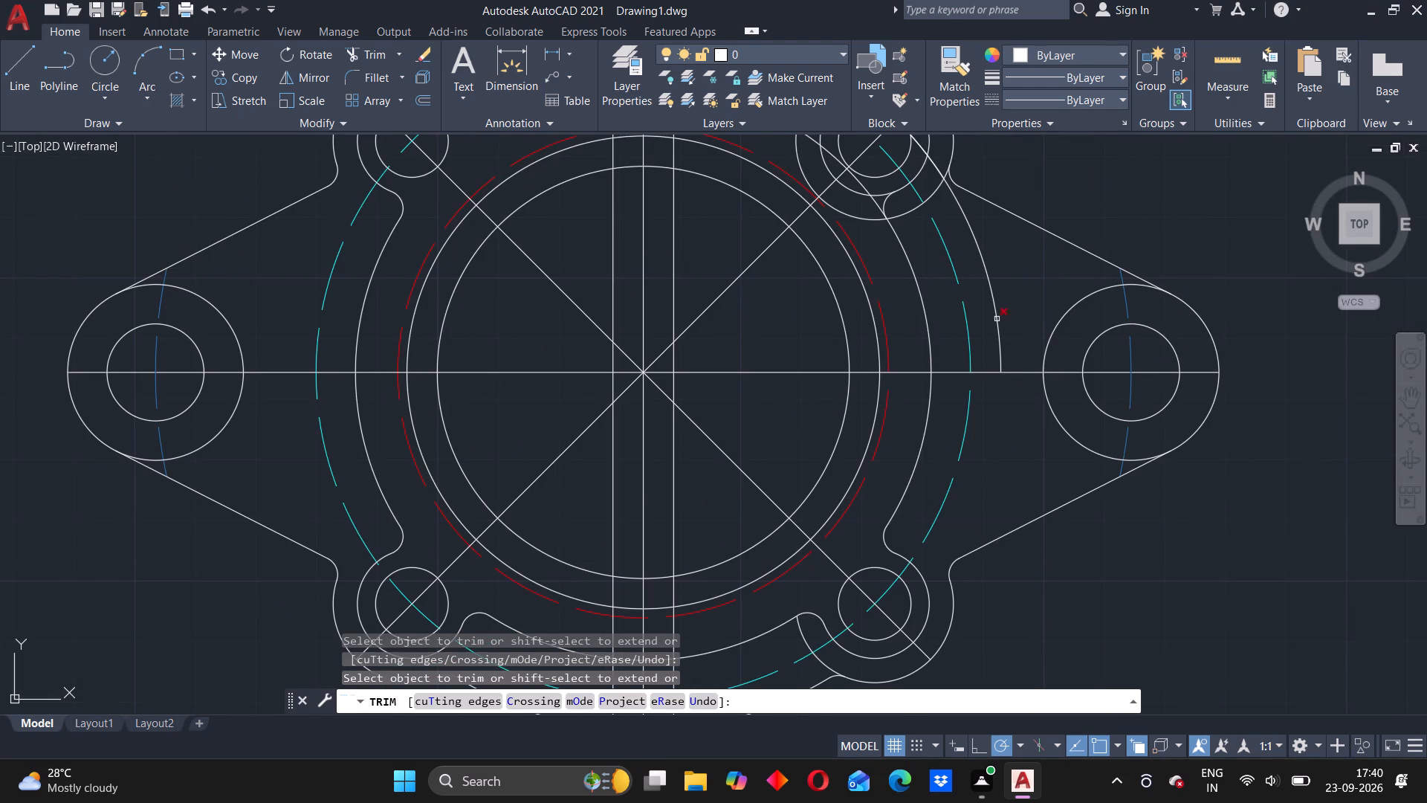
pyautogui.click(997, 319)
# Trim the remaining arc of the lower-right boss's outer circle between the lower inner fillet and the bottom fillet.
pyautogui.moveTo(957, 570); pyautogui.dragTo(1013, 394, button='middle')
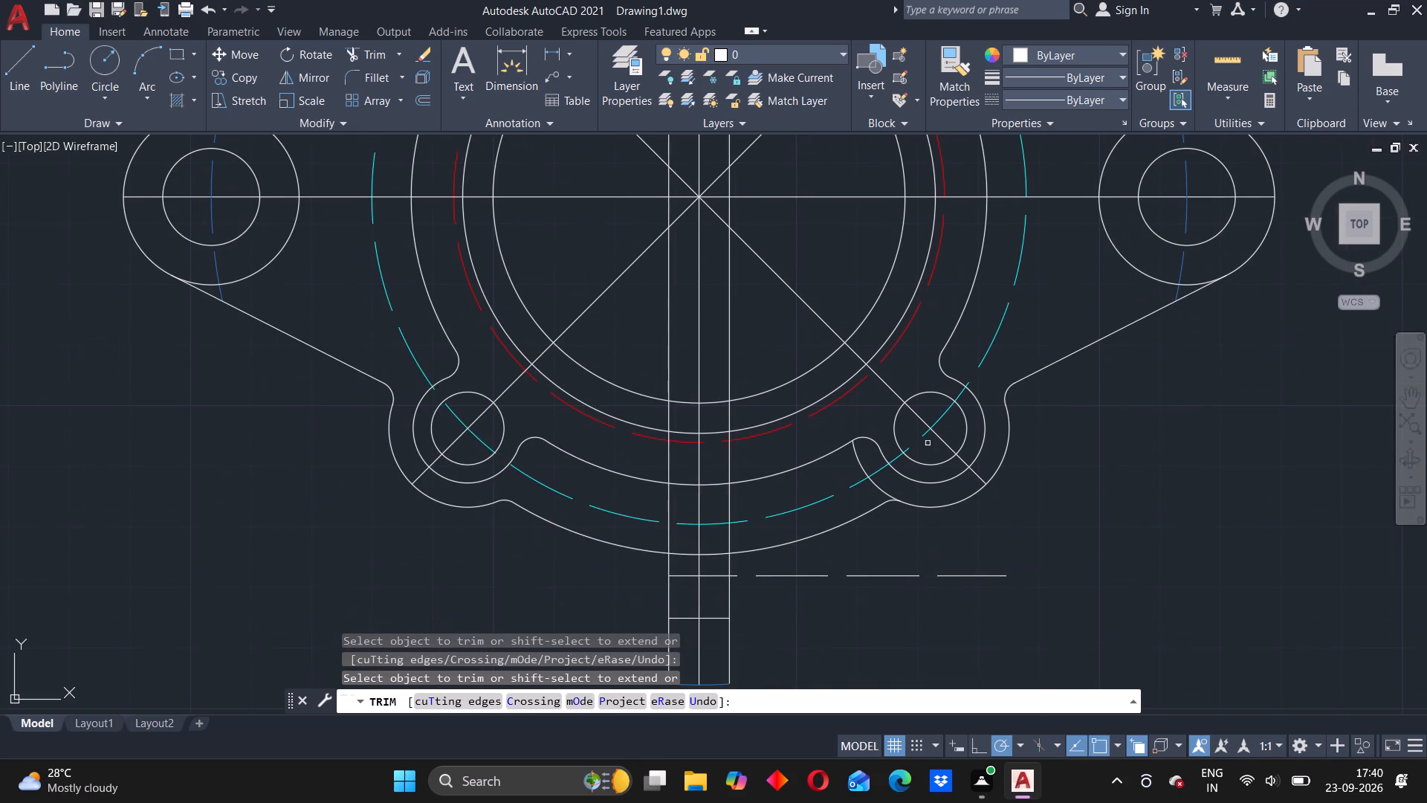
pyautogui.click(856, 465)
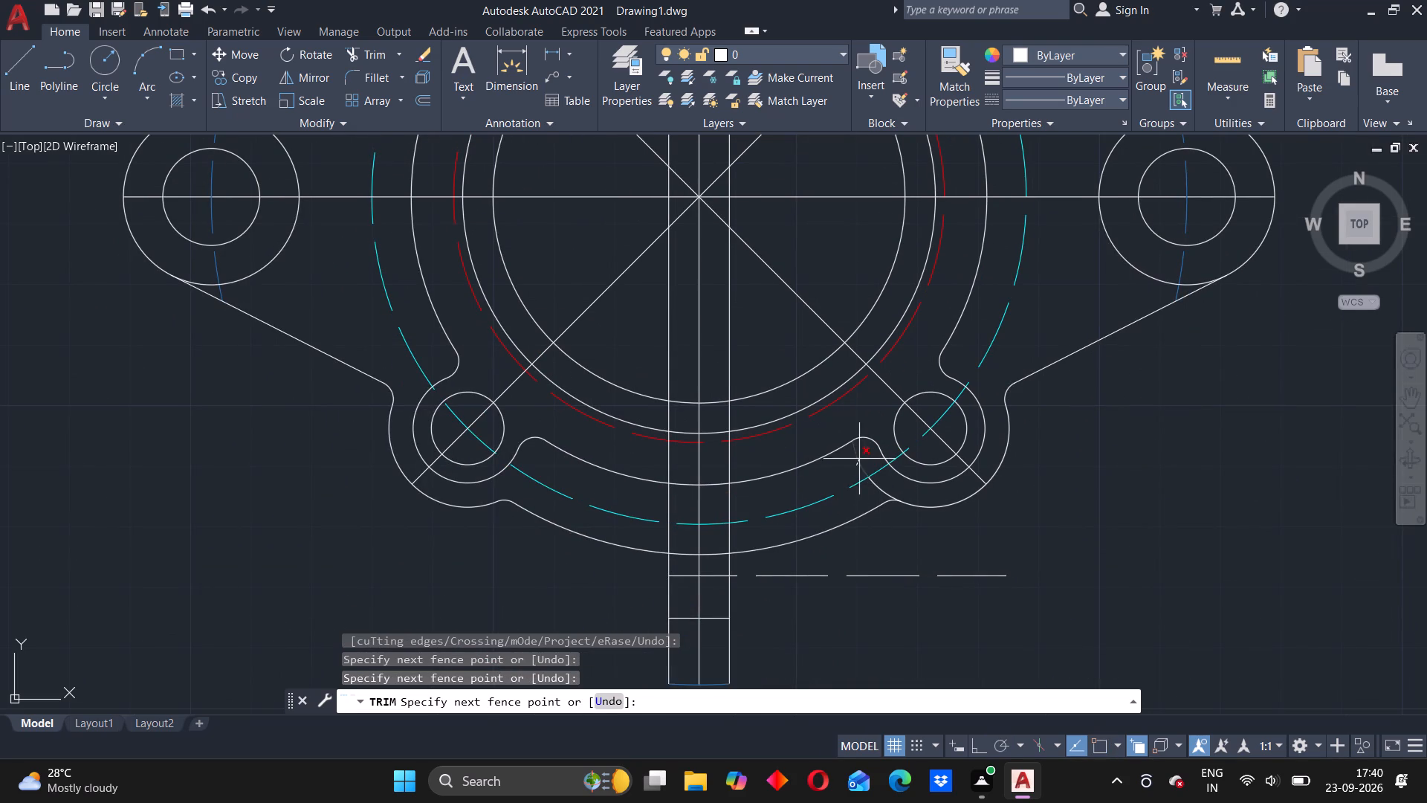
pyautogui.click(859, 459)
pyautogui.click(886, 491)
# Trim the flange's inner outline circle through the upper-right boss and its hole, between the two inner fillets.
pyautogui.moveTo(995, 392); pyautogui.dragTo(870, 610, button='middle')
pyautogui.moveTo(870, 374); pyautogui.dragTo(870, 390, button='middle')
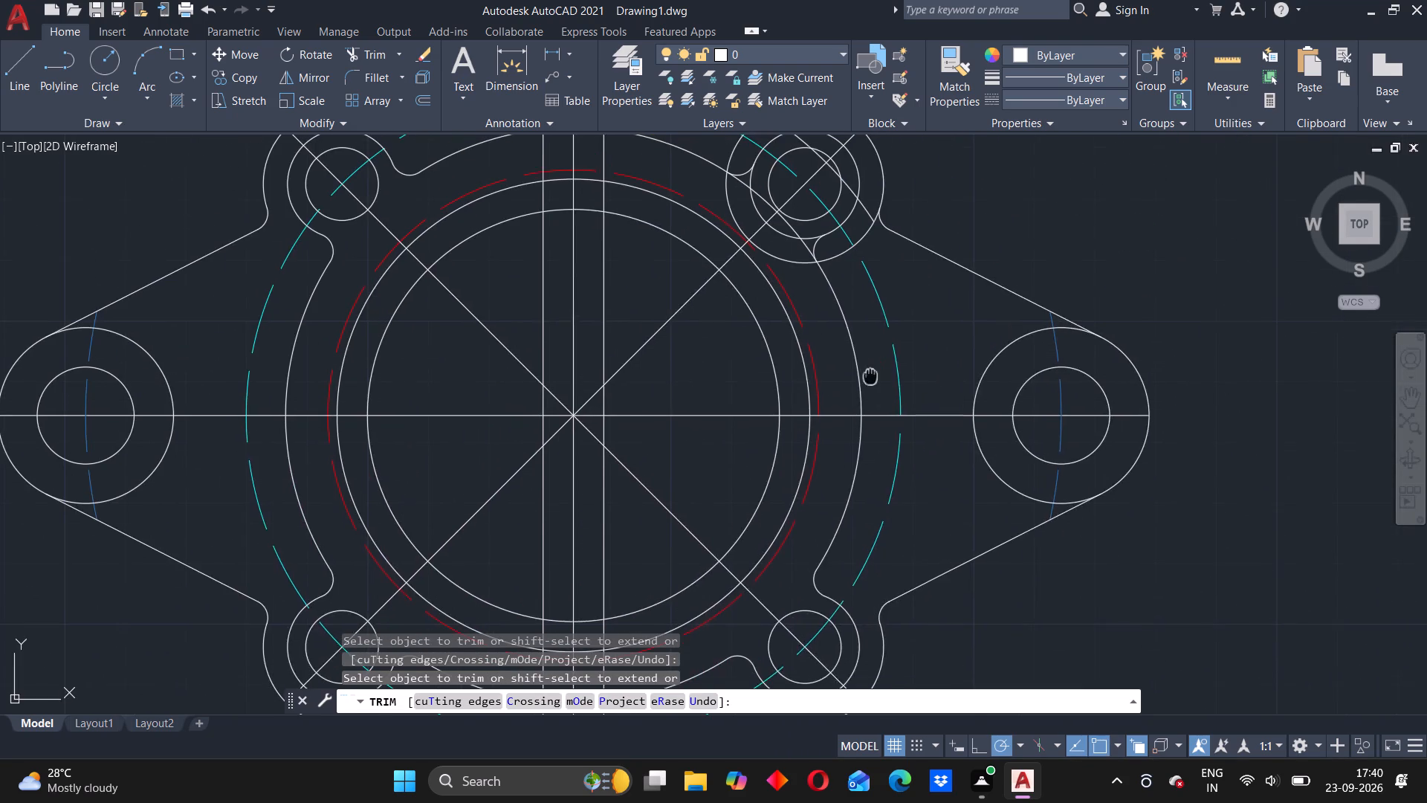
pyautogui.moveTo(870, 390); pyautogui.dragTo(868, 462, button='middle')
pyautogui.scroll(5, 782, 335)
pyautogui.scroll(-4, 787, 344)
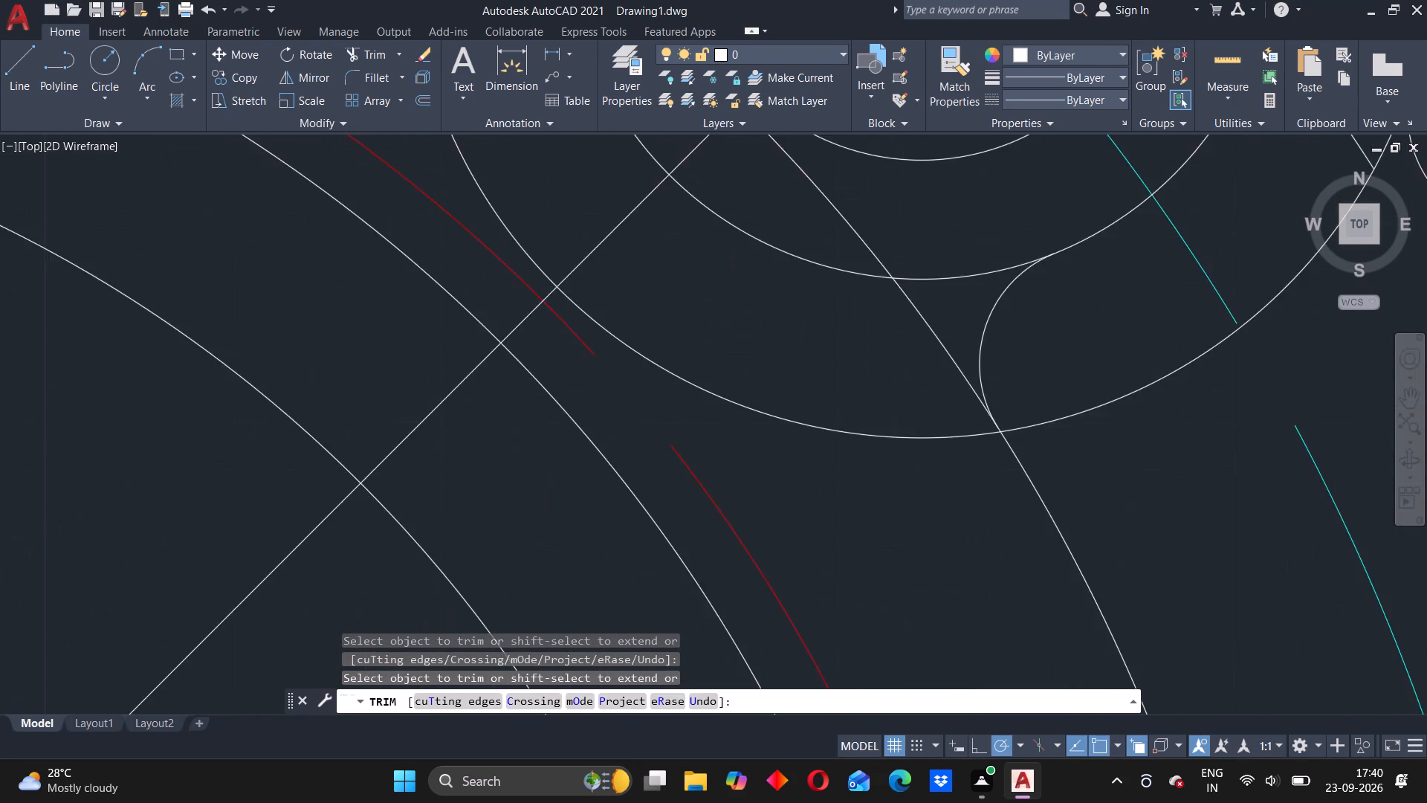
pyautogui.scroll(-2, 840, 377)
pyautogui.moveTo(900, 359); pyautogui.dragTo(883, 391, button='middle')
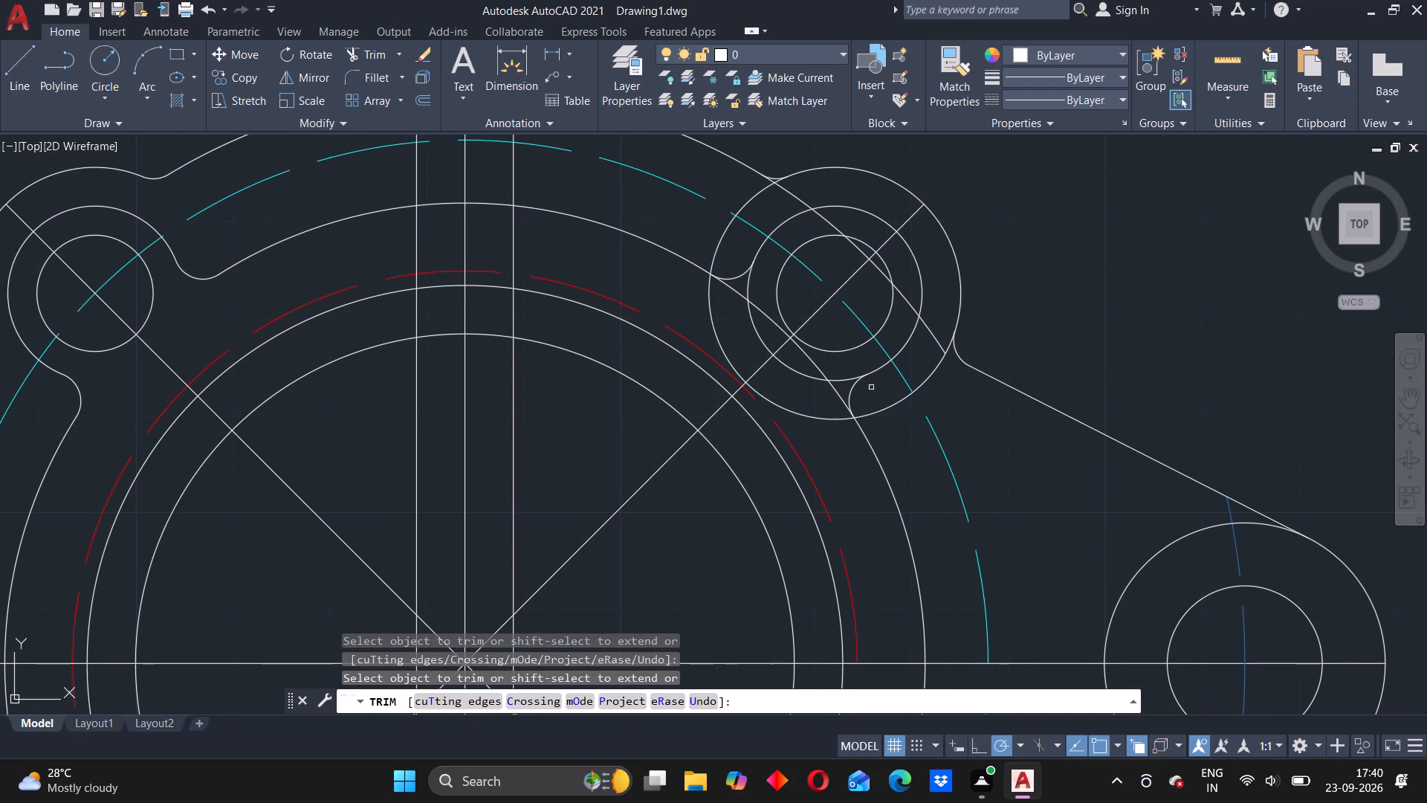
pyautogui.click(835, 396)
pyautogui.click(822, 370)
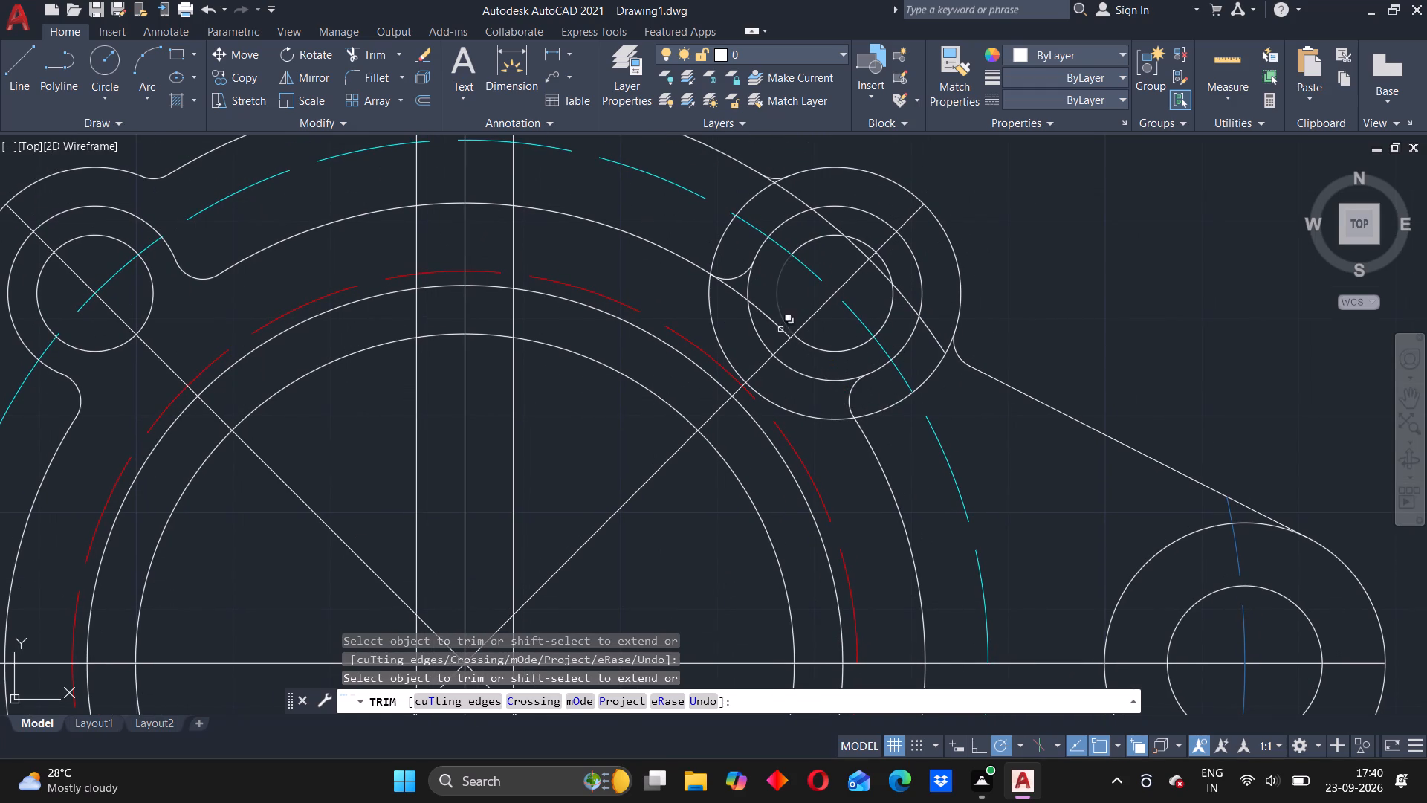
pyautogui.click(774, 326)
pyautogui.click(735, 293)
# Trim the upper-right boss's outer circle from the upper inner fillet around to the lug-side fillet, plus the adjacent flange outer circle up to the middle circle.
pyautogui.moveTo(700, 309); pyautogui.dragTo(719, 317)
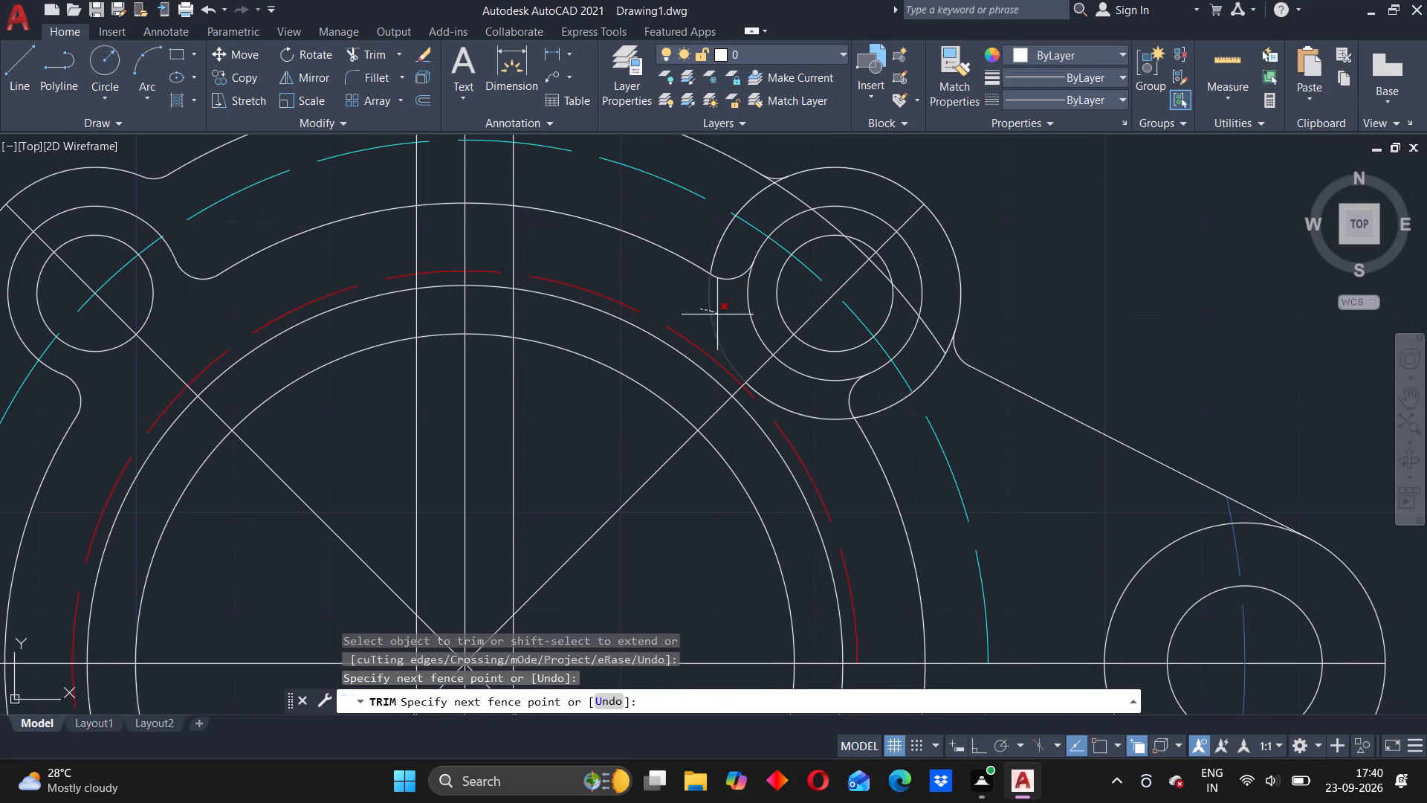
pyautogui.moveTo(719, 317); pyautogui.dragTo(729, 323)
pyautogui.moveTo(795, 394); pyautogui.dragTo(823, 430)
pyautogui.click(897, 407)
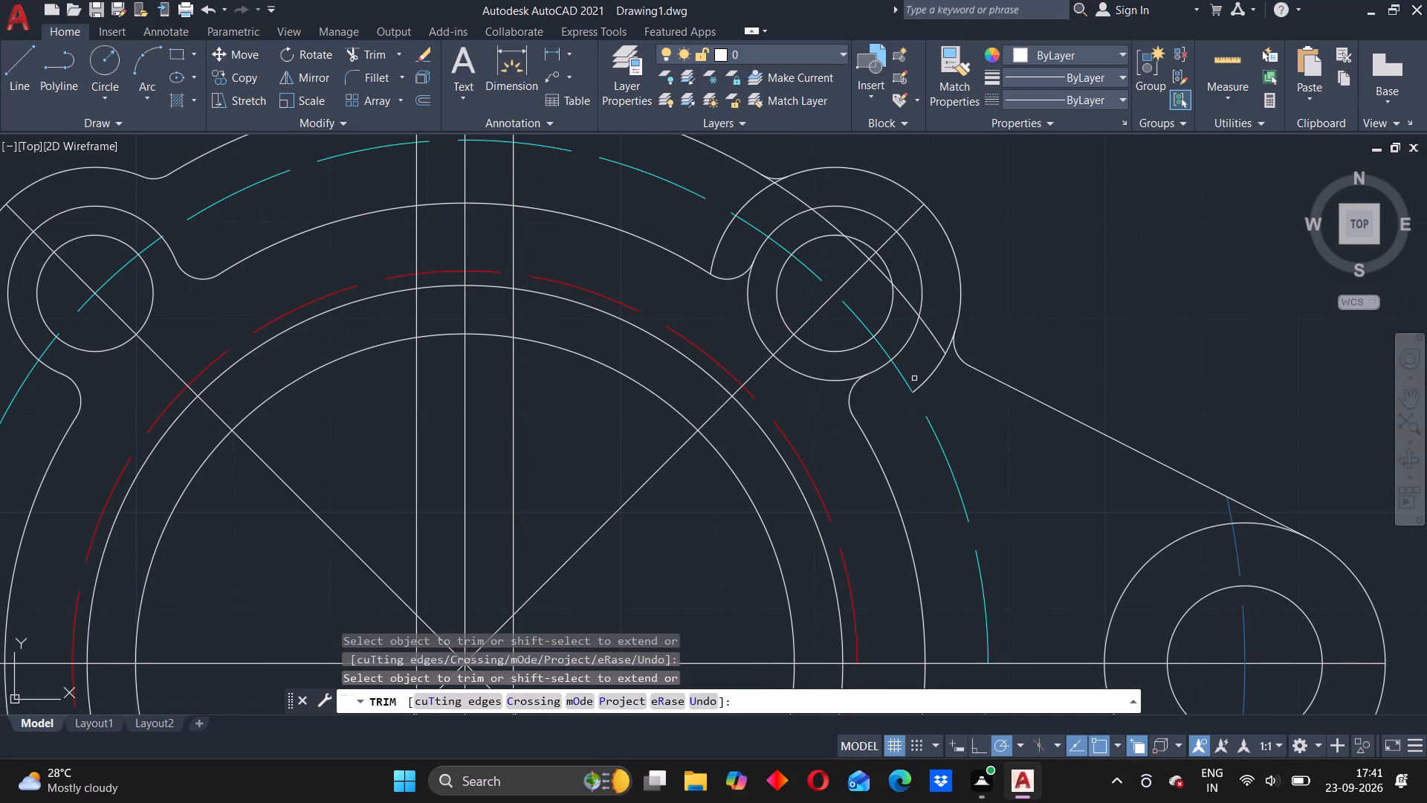
pyautogui.moveTo(922, 373); pyautogui.dragTo(933, 381)
pyautogui.moveTo(934, 351); pyautogui.dragTo(942, 306)
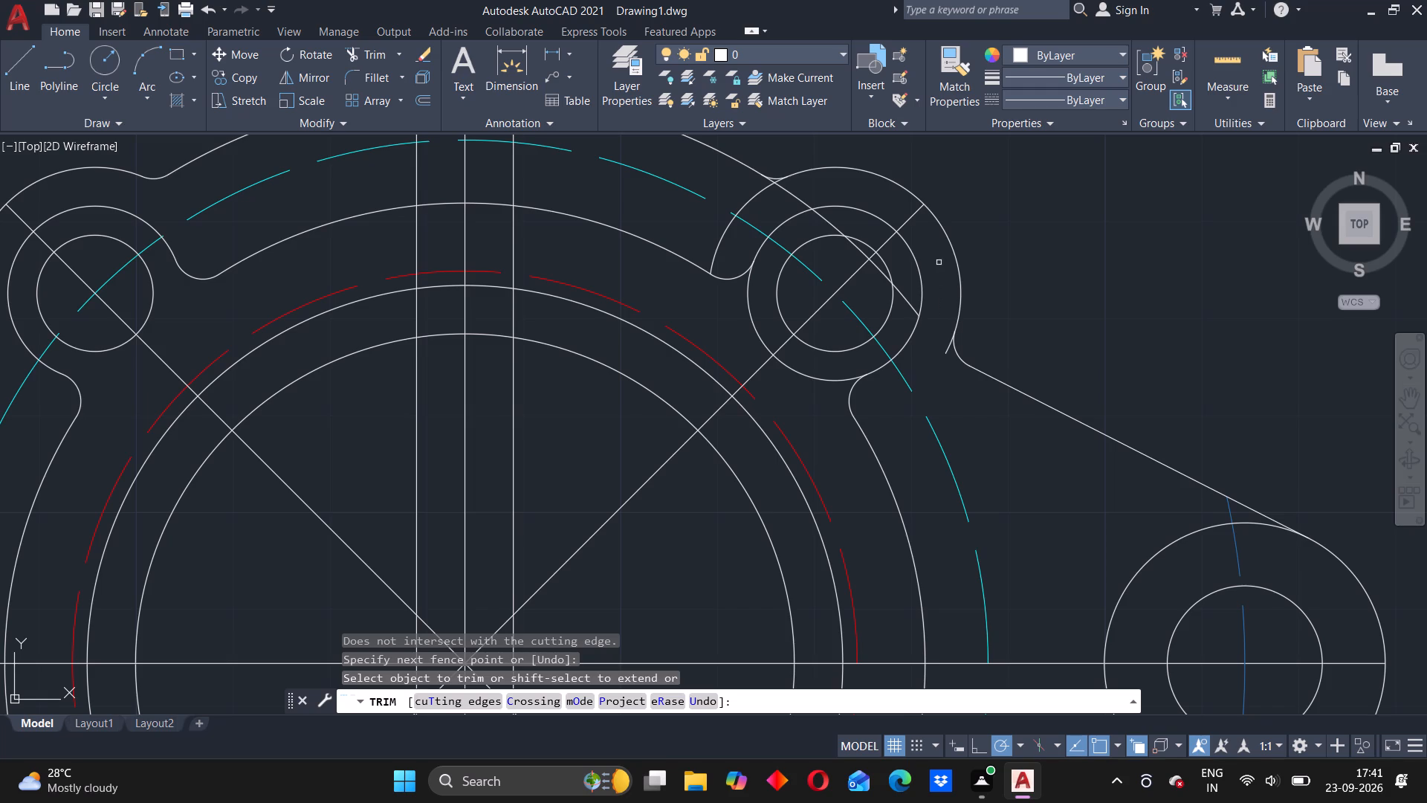
pyautogui.click(947, 346)
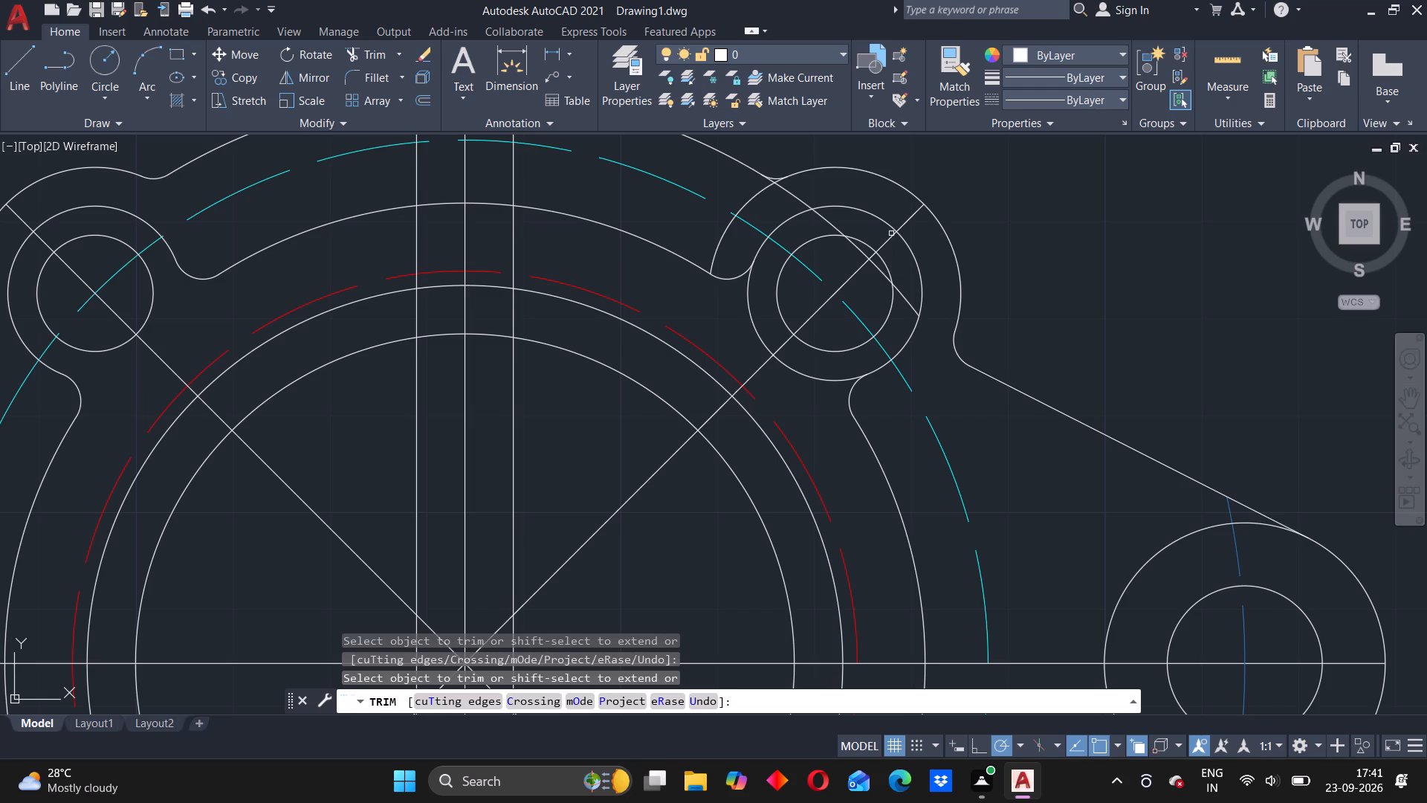
# Trim the flange's outer circle from the upper-right boss's top fillet to its middle circle, and the boss's remaining outer arc down to the inner fillet.
pyautogui.click(783, 192)
pyautogui.click(757, 198)
pyautogui.click(727, 243)
pyautogui.click(711, 238)
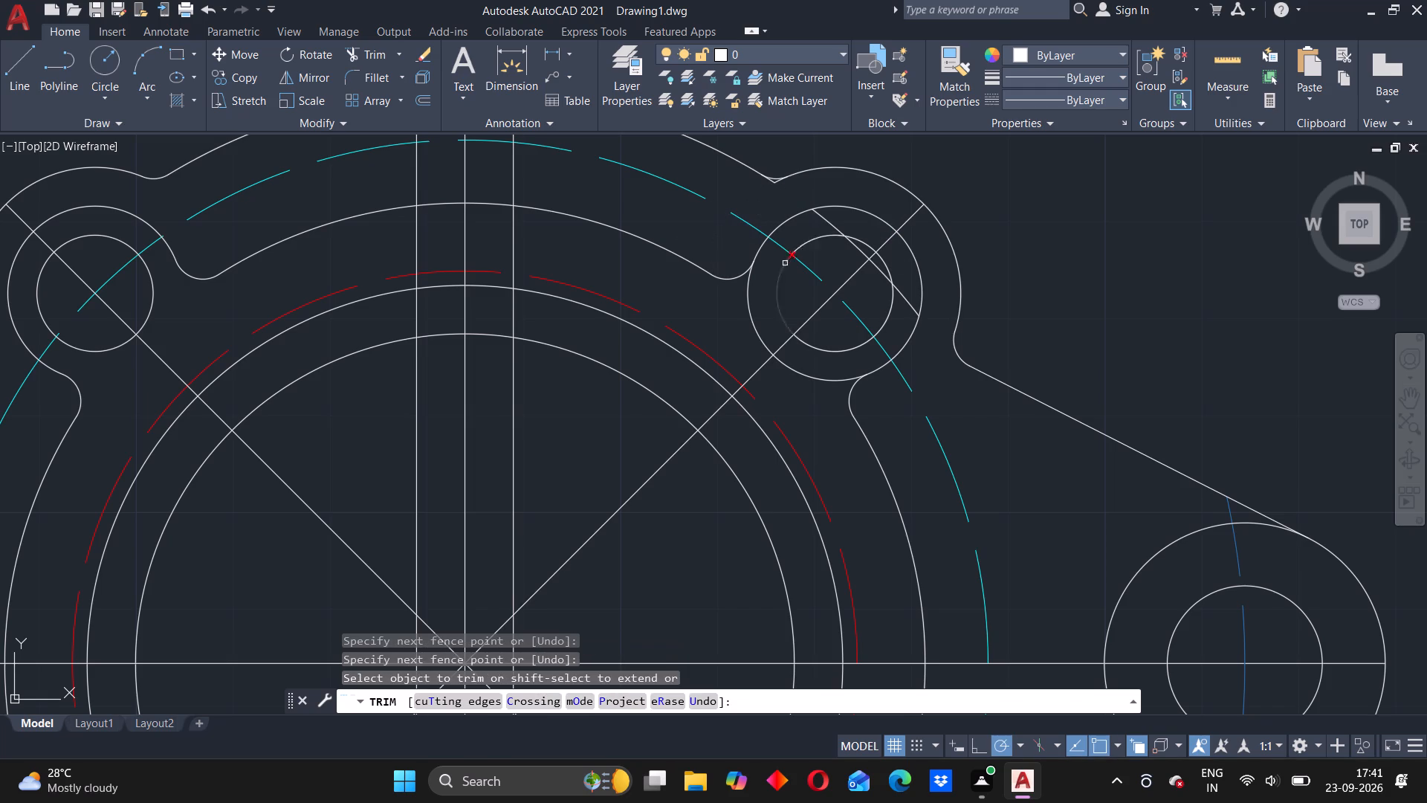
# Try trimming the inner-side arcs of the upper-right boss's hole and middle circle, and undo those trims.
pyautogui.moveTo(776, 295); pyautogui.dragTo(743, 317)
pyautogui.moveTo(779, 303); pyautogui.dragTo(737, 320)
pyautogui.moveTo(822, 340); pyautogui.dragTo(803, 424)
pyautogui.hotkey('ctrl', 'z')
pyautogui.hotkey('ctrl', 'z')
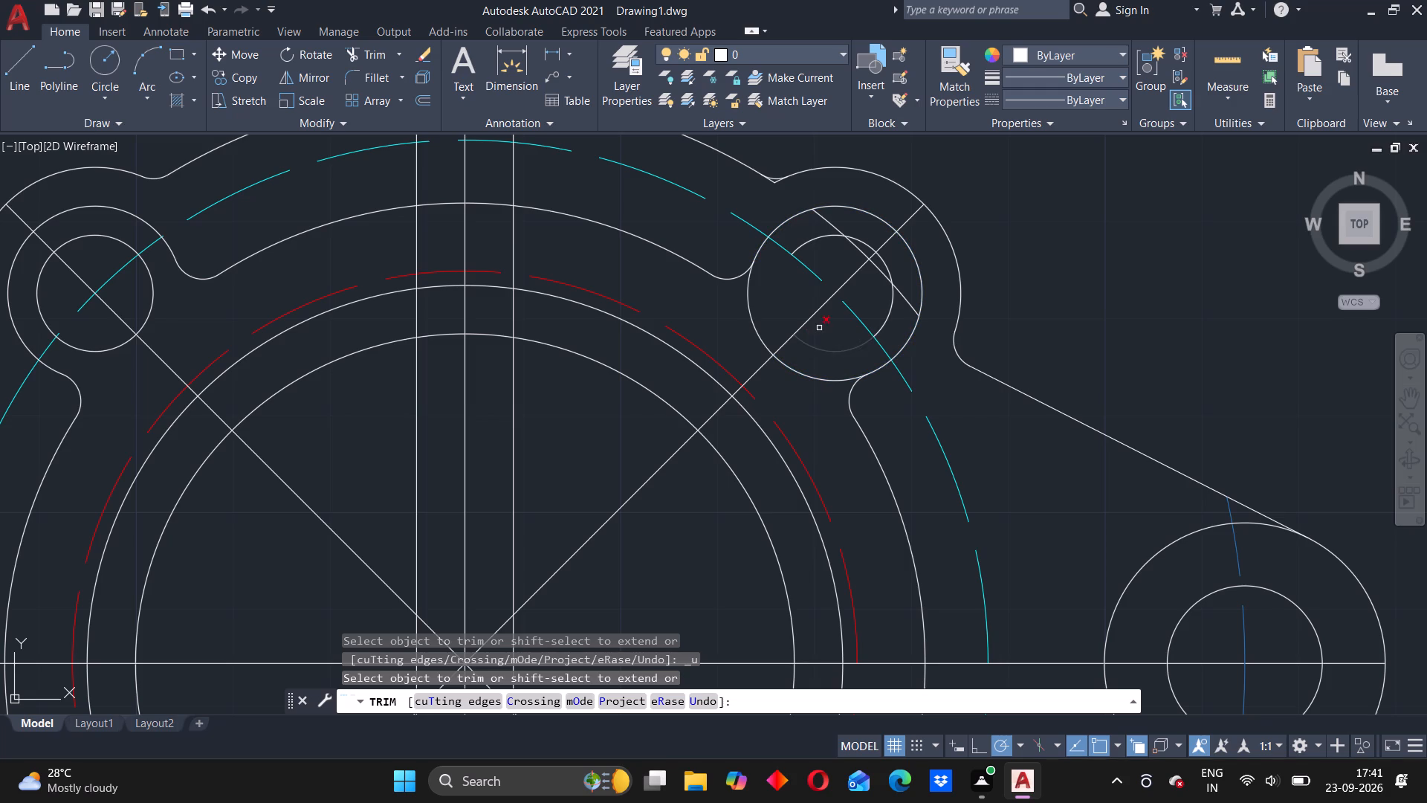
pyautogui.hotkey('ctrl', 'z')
# Trim the inner-side arc of the upper-right boss's middle circle between the two inner fillets.
pyautogui.moveTo(753, 294); pyautogui.dragTo(752, 295)
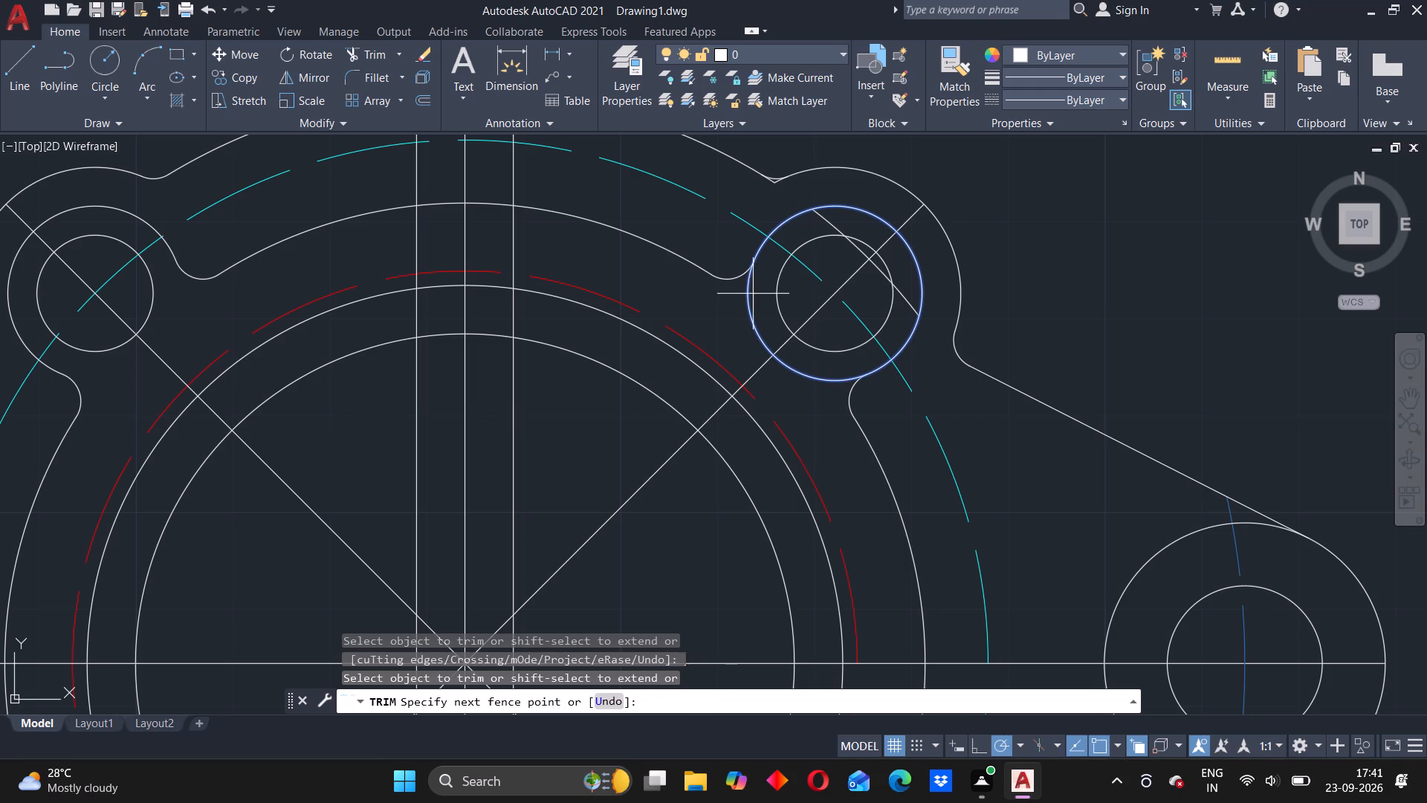
pyautogui.moveTo(752, 295); pyautogui.dragTo(737, 317)
pyautogui.moveTo(795, 352); pyautogui.dragTo(815, 393)
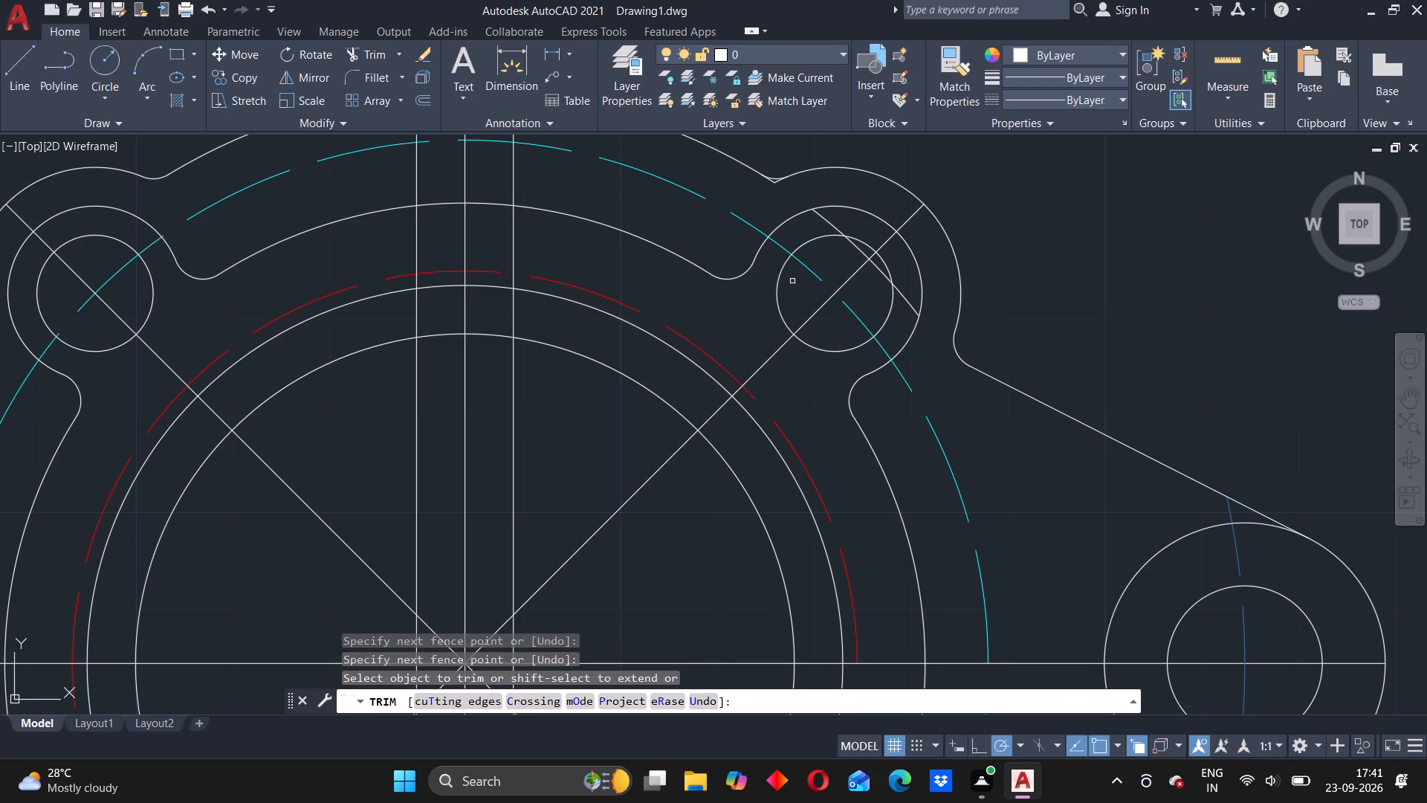
# Trim the remaining pieces of the flange's outer circle inside the upper-right boss's hole and middle circle.
pyautogui.moveTo(798, 326); pyautogui.dragTo(809, 385, button='middle')
pyautogui.click(838, 283)
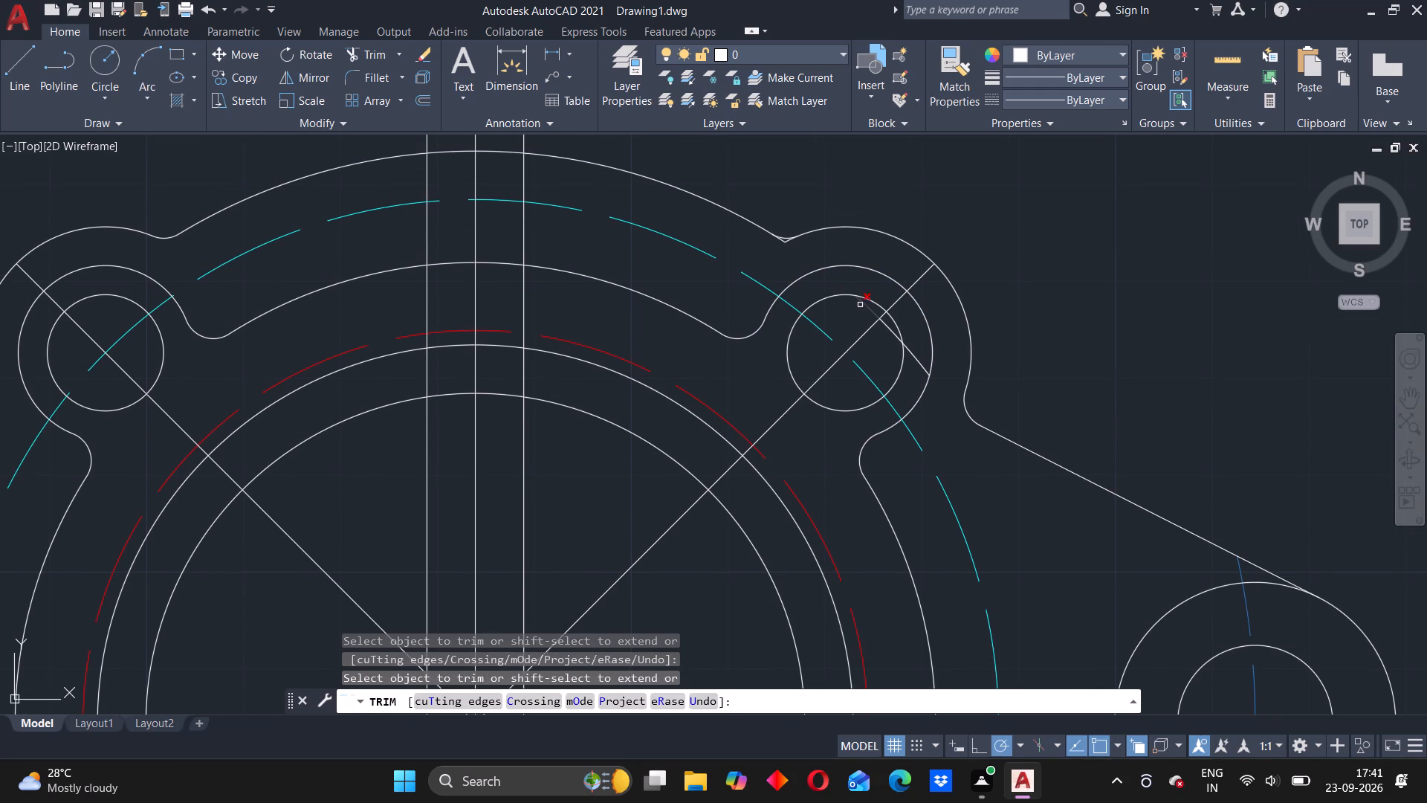
pyautogui.click(861, 308)
pyautogui.click(867, 307)
pyautogui.click(871, 311)
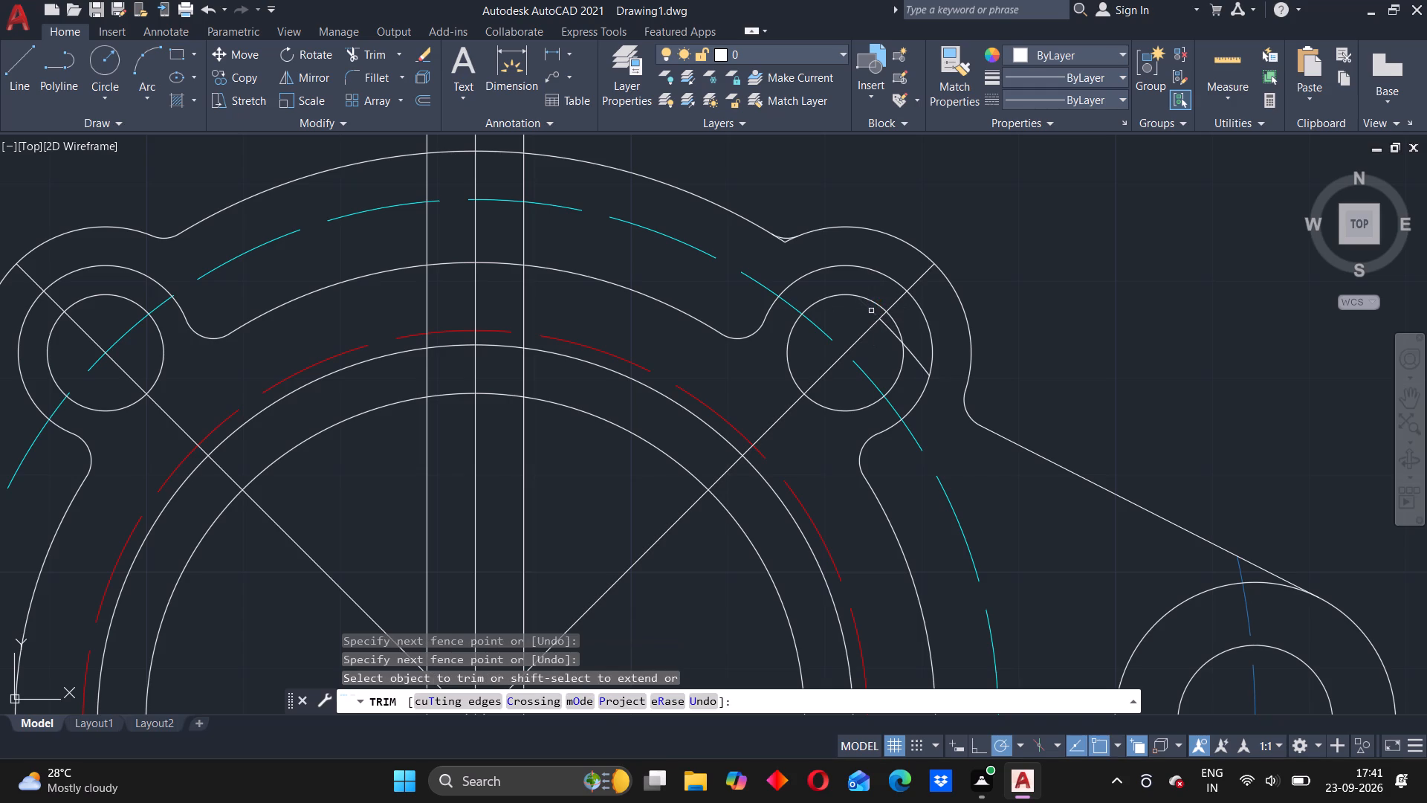
pyautogui.click(881, 326)
pyautogui.click(893, 323)
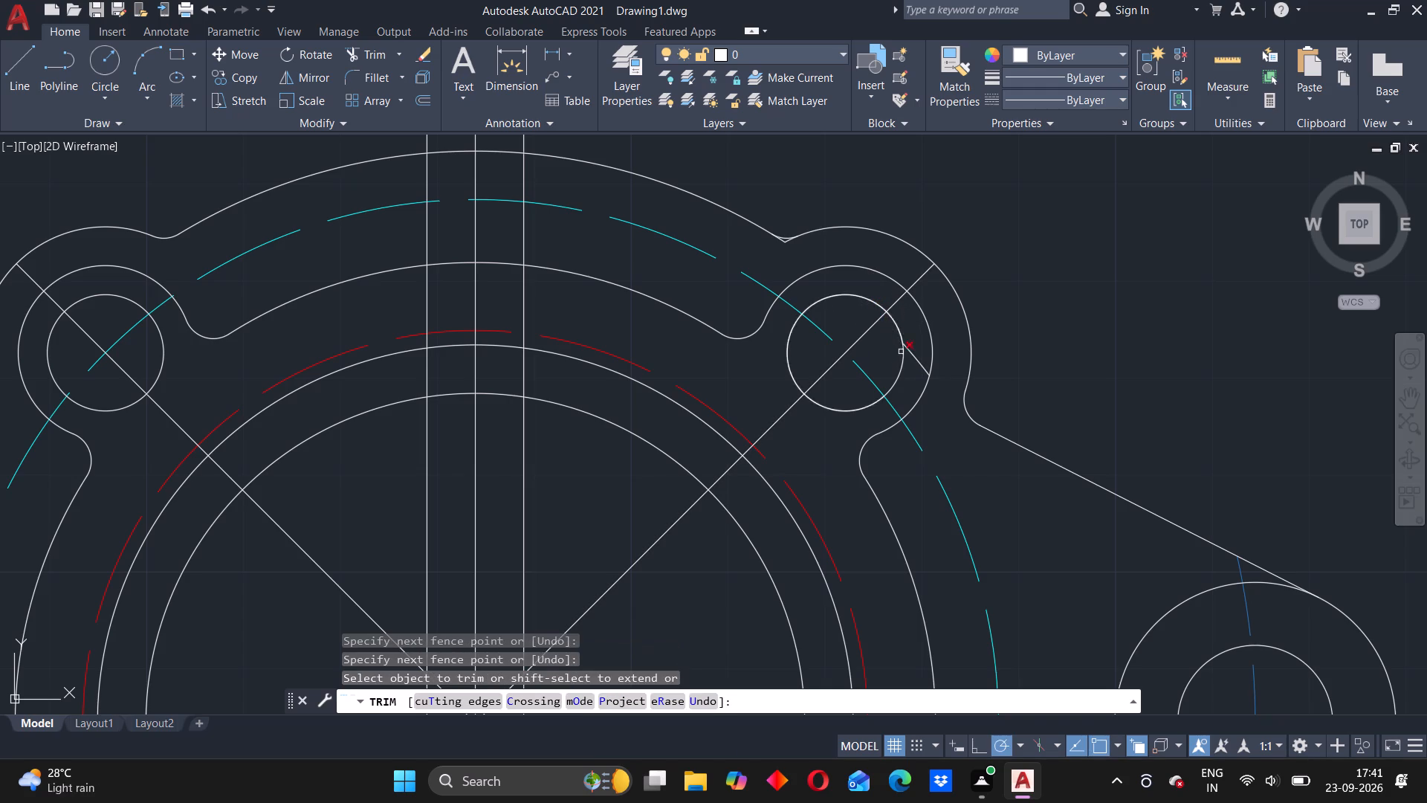
pyautogui.click(919, 359)
pyautogui.scroll(-1, 764, 406)
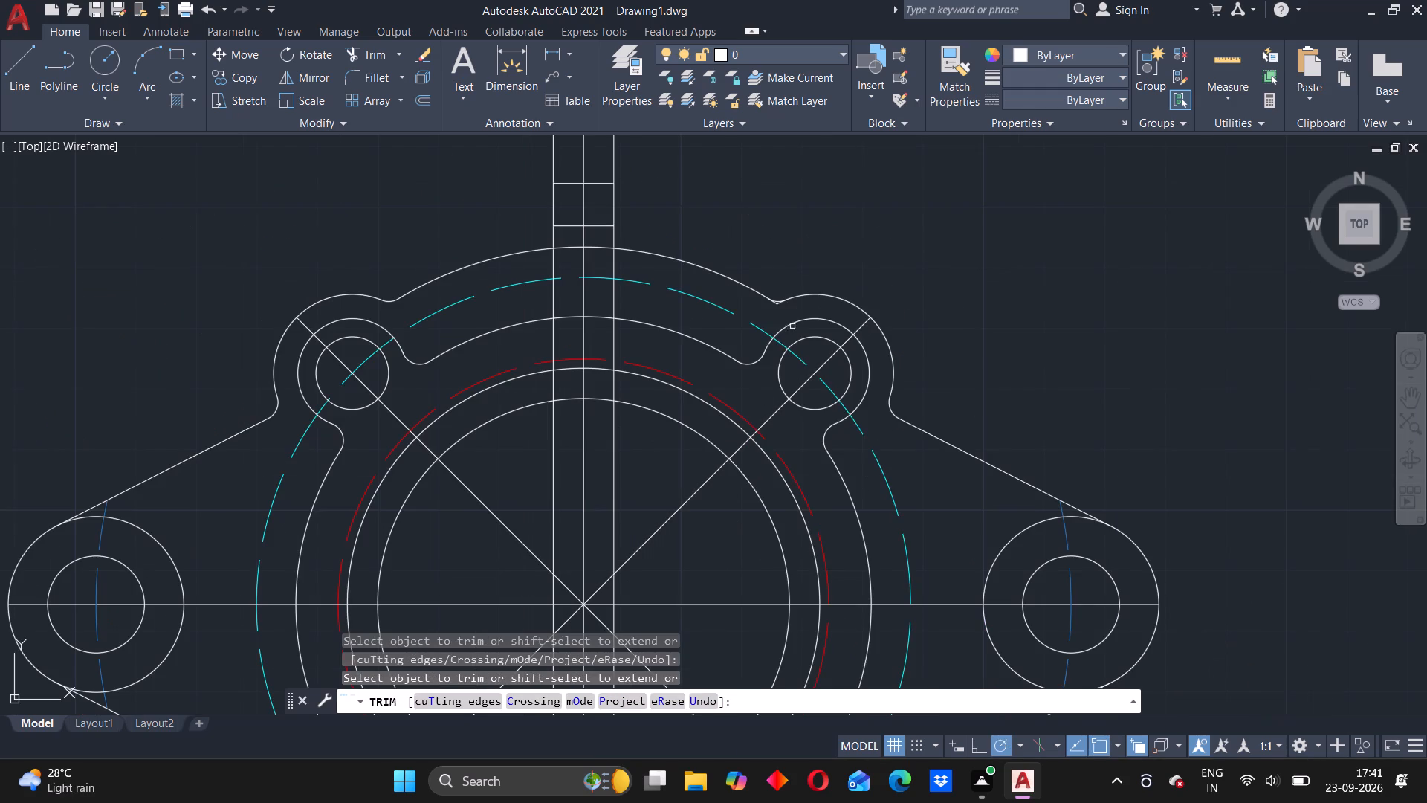
# Trim the leftover stubs beneath the upper-right boss's top outer fillet.
pyautogui.scroll(4, 793, 314)
pyautogui.click(693, 252)
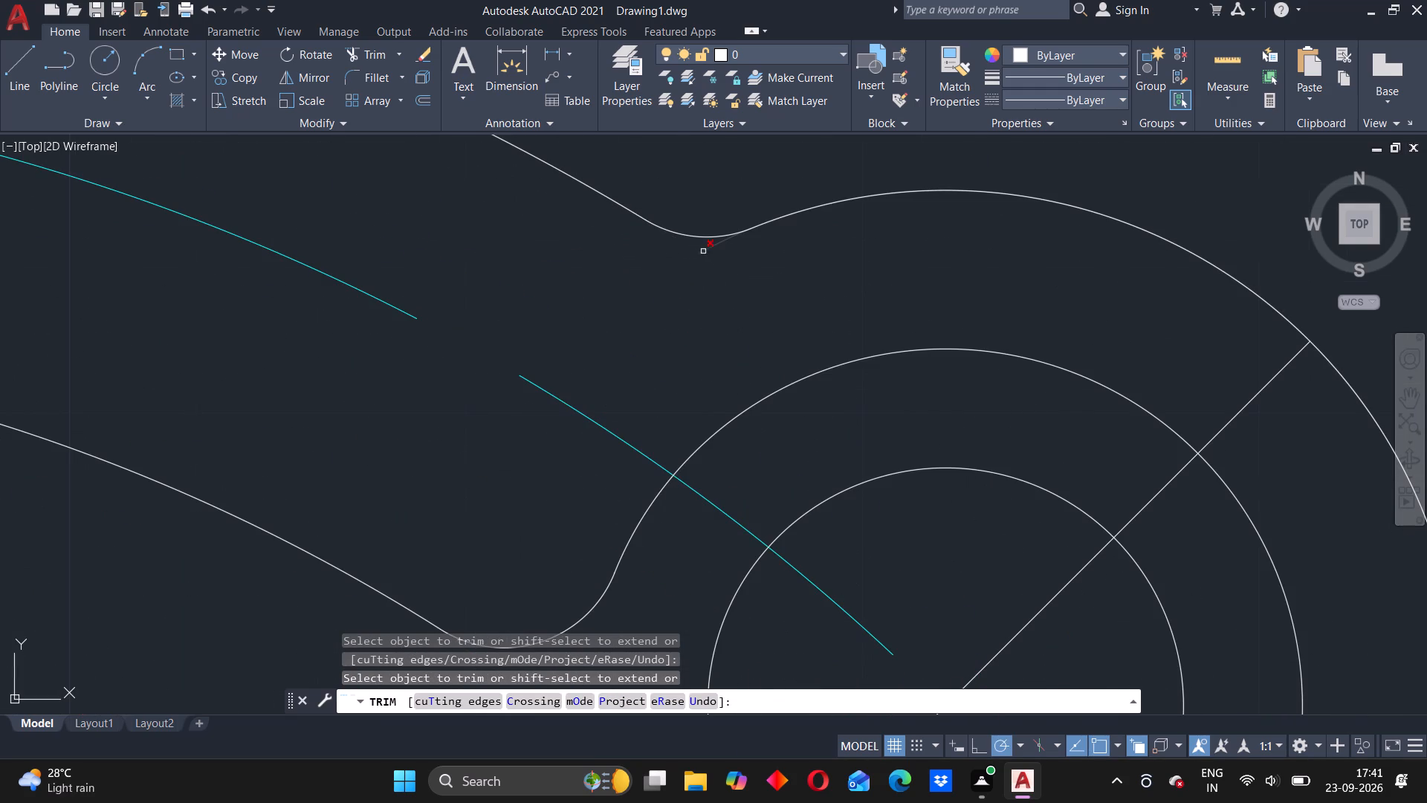
pyautogui.click(709, 251)
# Trim the cyan bolt circle between the lower-left boss's middle circle and its hole.
pyautogui.scroll(-7, 734, 426)
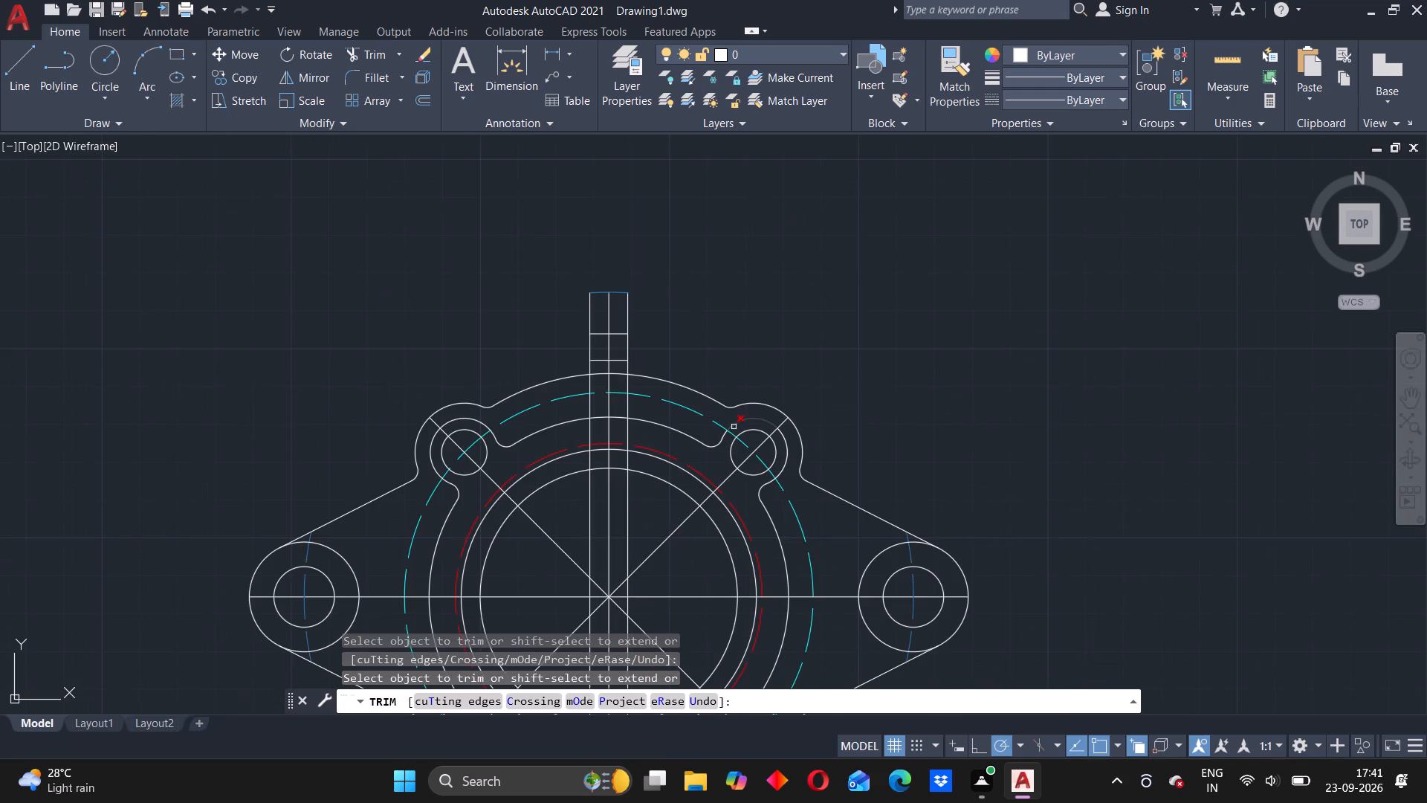
pyautogui.moveTo(709, 550); pyautogui.dragTo(802, 358, button='middle')
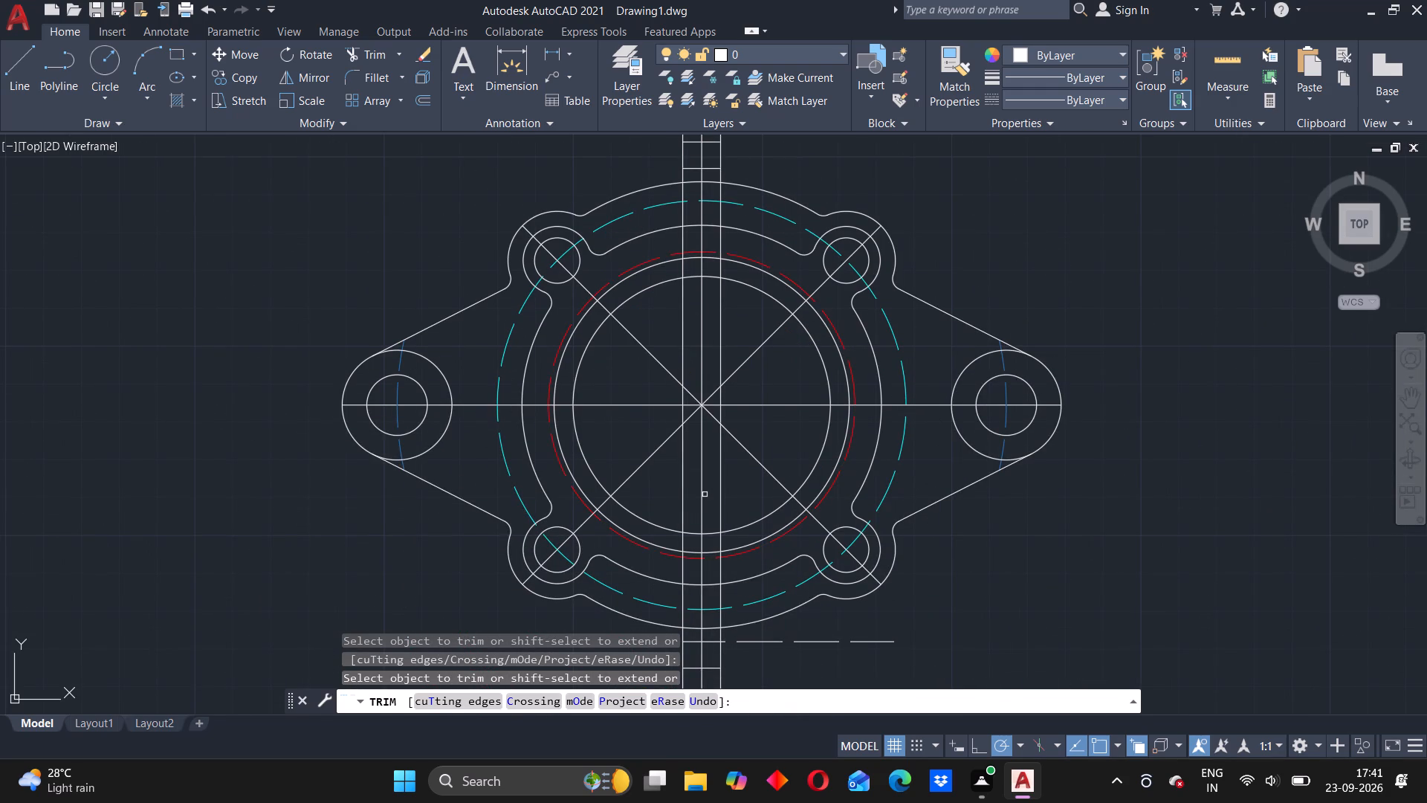
pyautogui.scroll(-2, 531, 531)
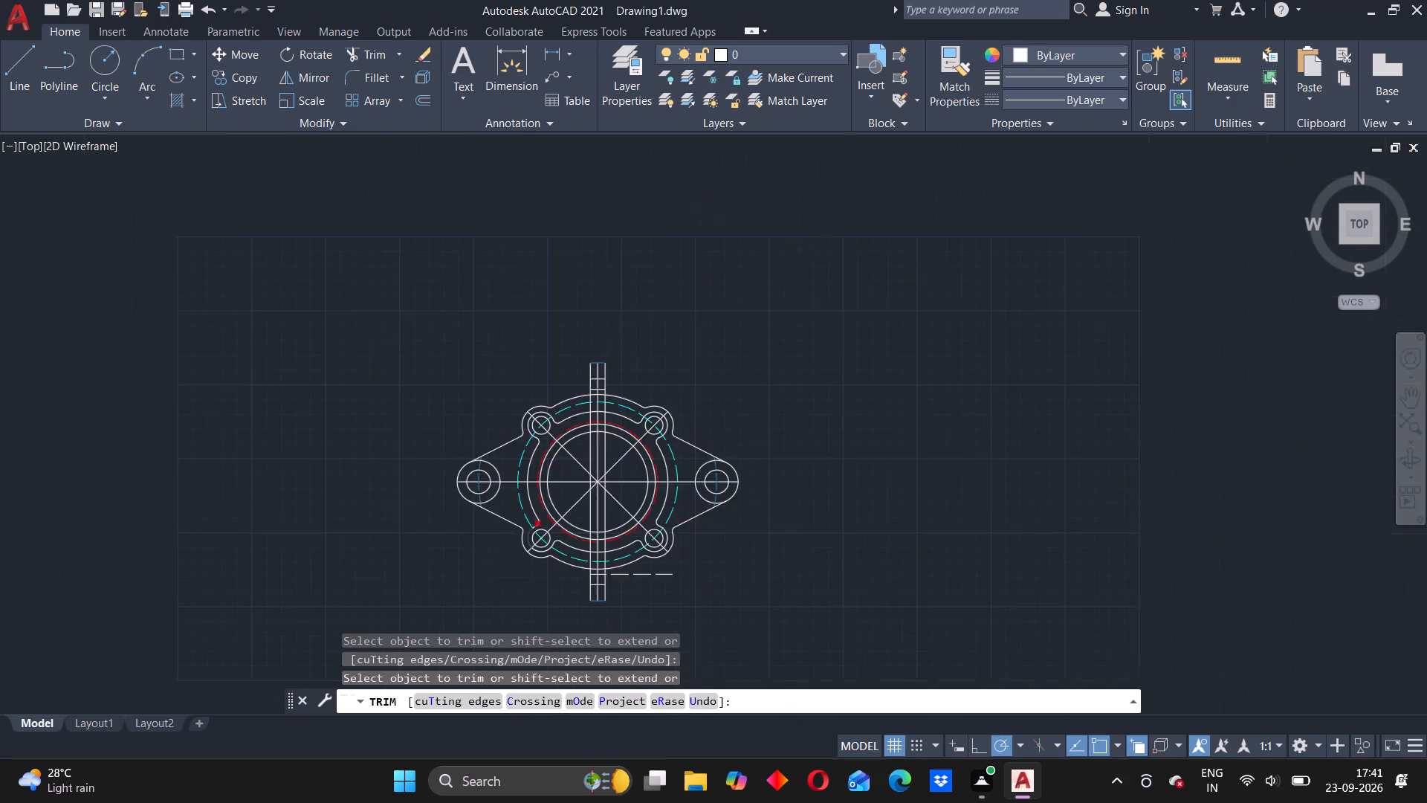
pyautogui.scroll(6, 531, 531)
pyautogui.click(537, 509)
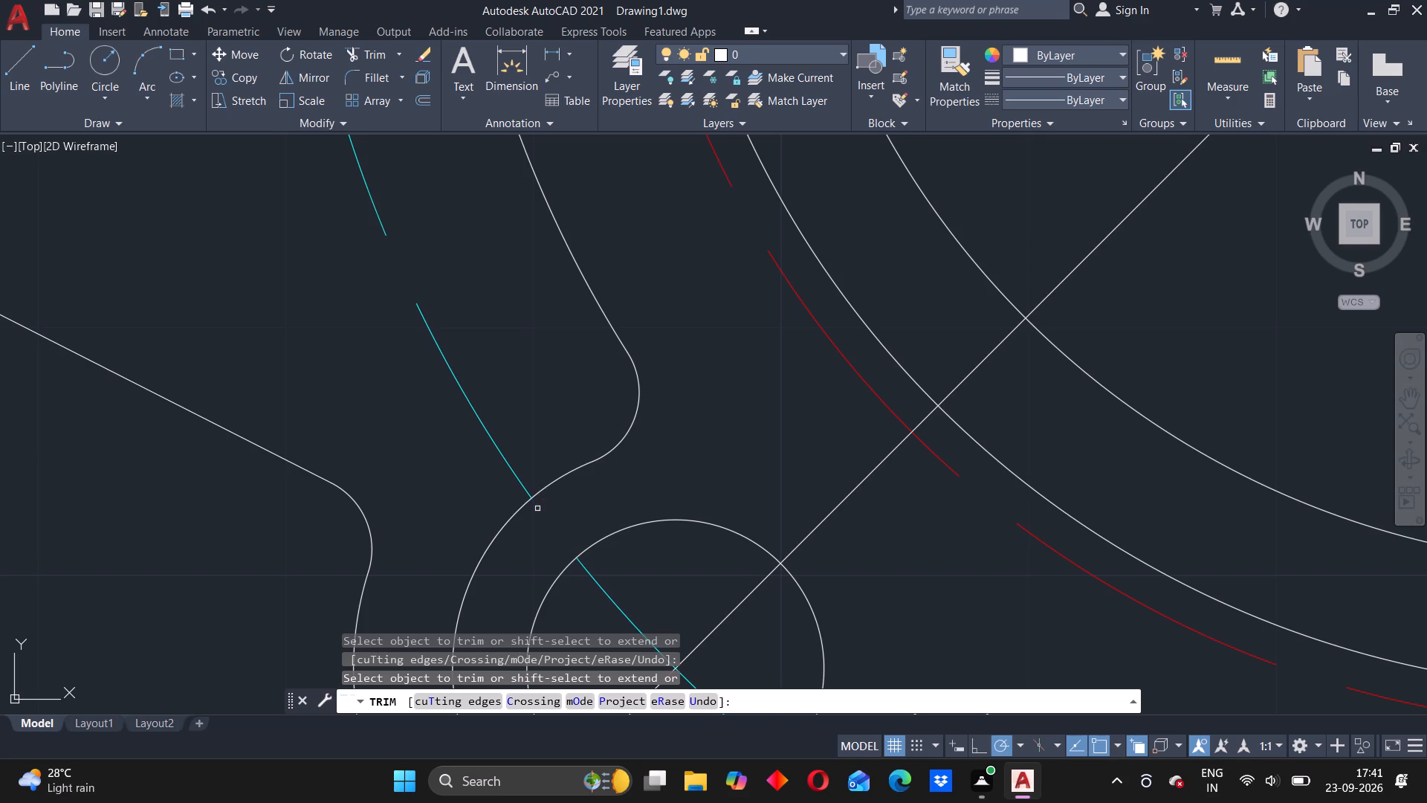
# Remove the stray horizontal dashed line extending from the lower end of the vertical strip.
pyautogui.scroll(-3, 564, 514)
pyautogui.scroll(-2, 632, 528)
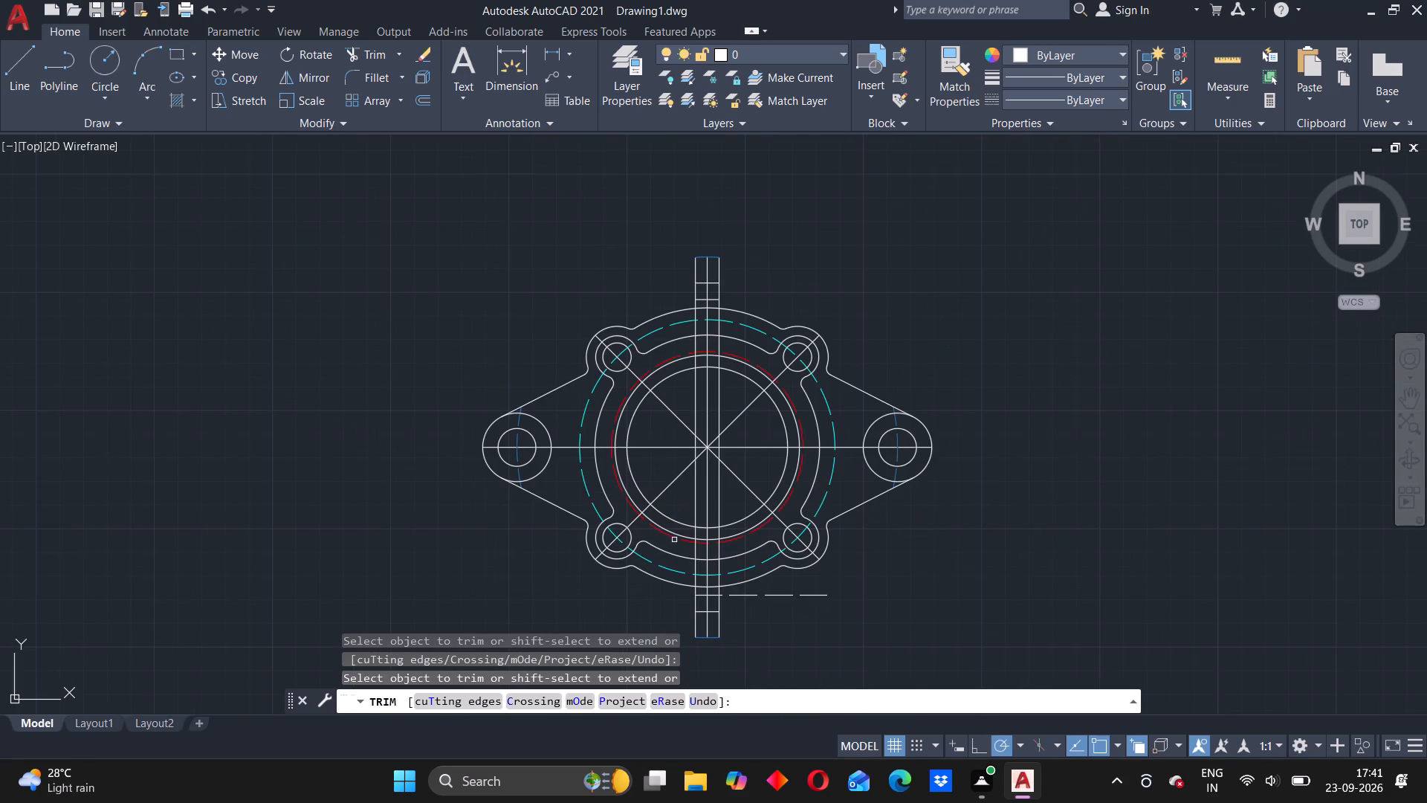
pyautogui.click(728, 598)
# Trim both ends of the central vertical strip back to its outermost horizontal cross lines.
pyautogui.moveTo(684, 264); pyautogui.dragTo(702, 242)
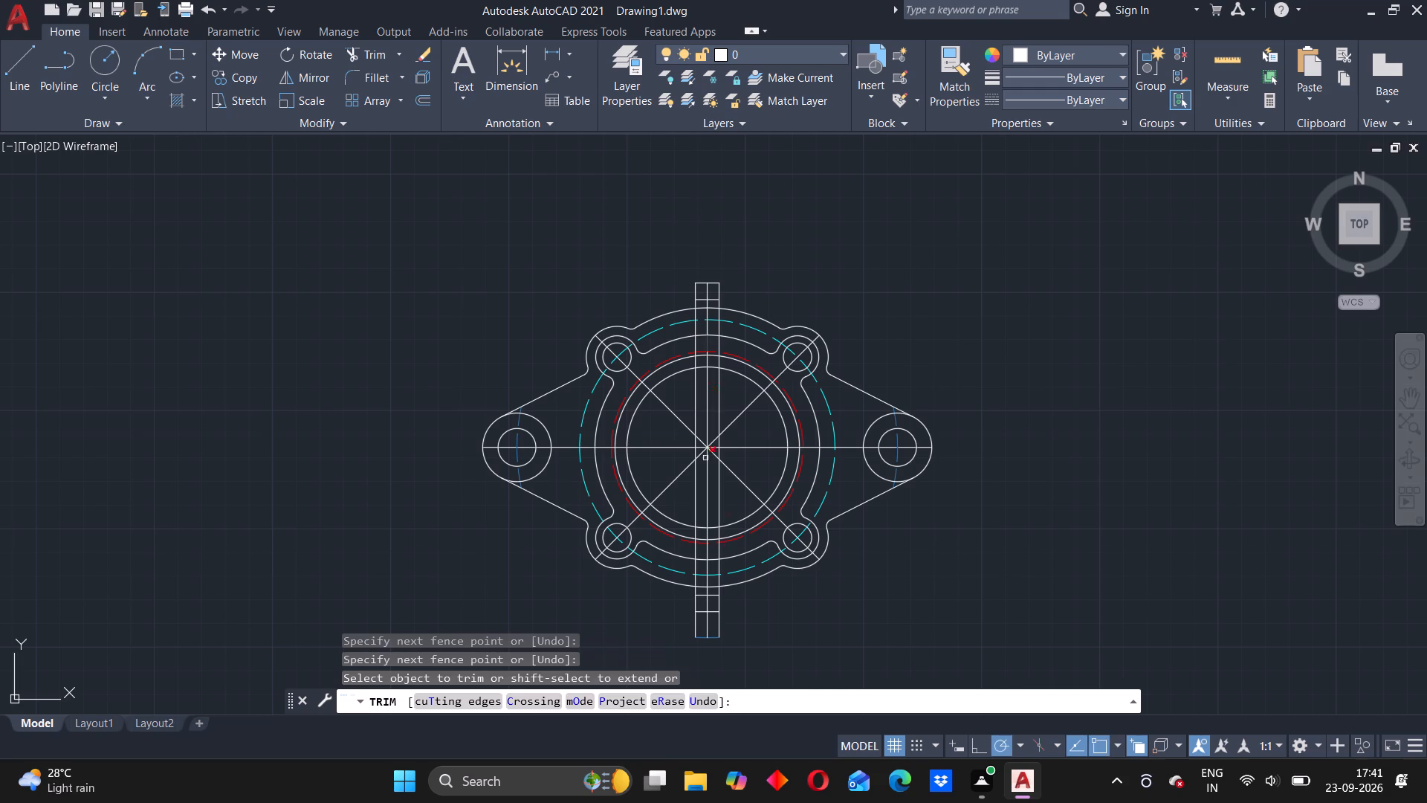
pyautogui.moveTo(747, 633); pyautogui.dragTo(708, 639)
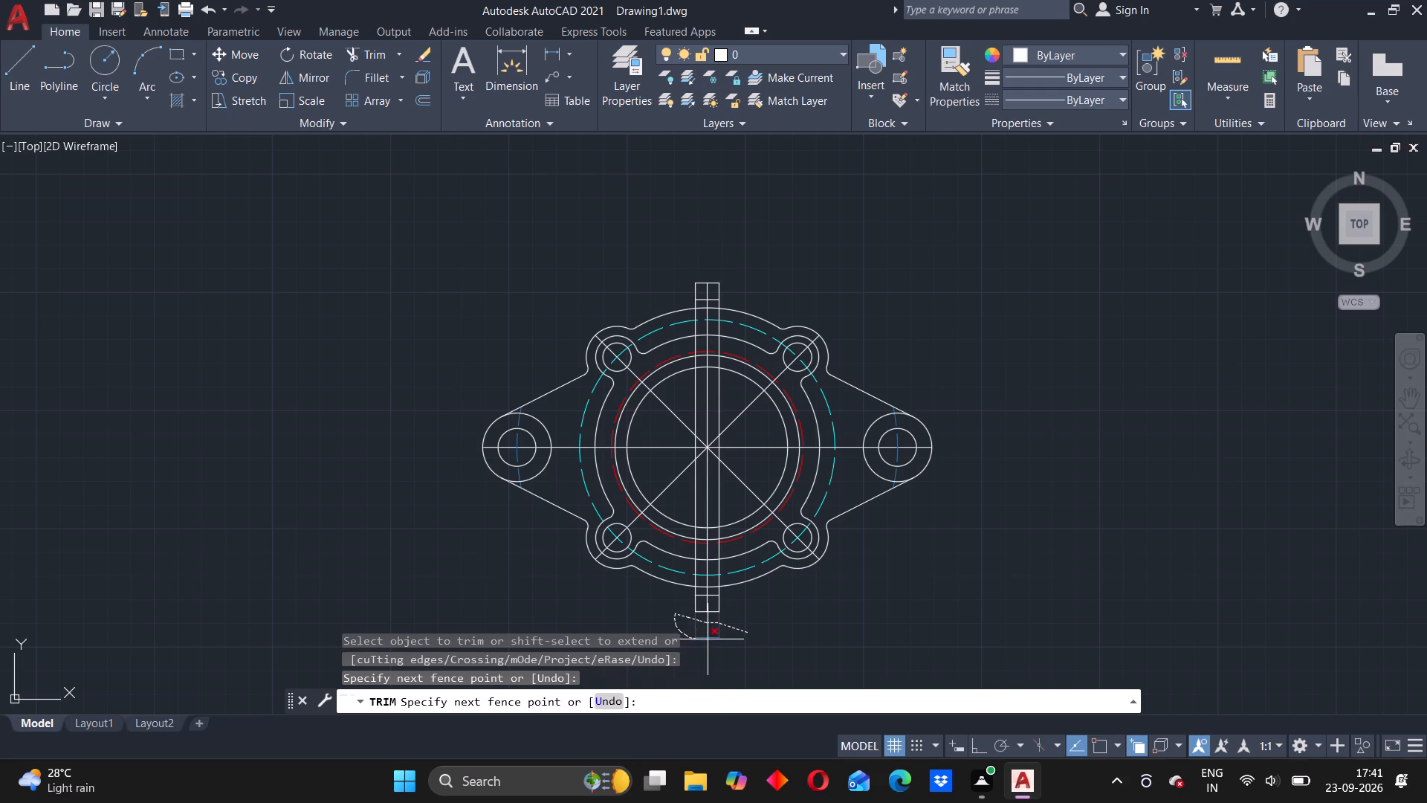
pyautogui.moveTo(708, 639); pyautogui.dragTo(719, 637)
# Trim the flange's inner outline circle between the vertical strip's two side lines, at both the bottom and the top.
pyautogui.scroll(-1, 654, 469)
pyautogui.scroll(2, 644, 467)
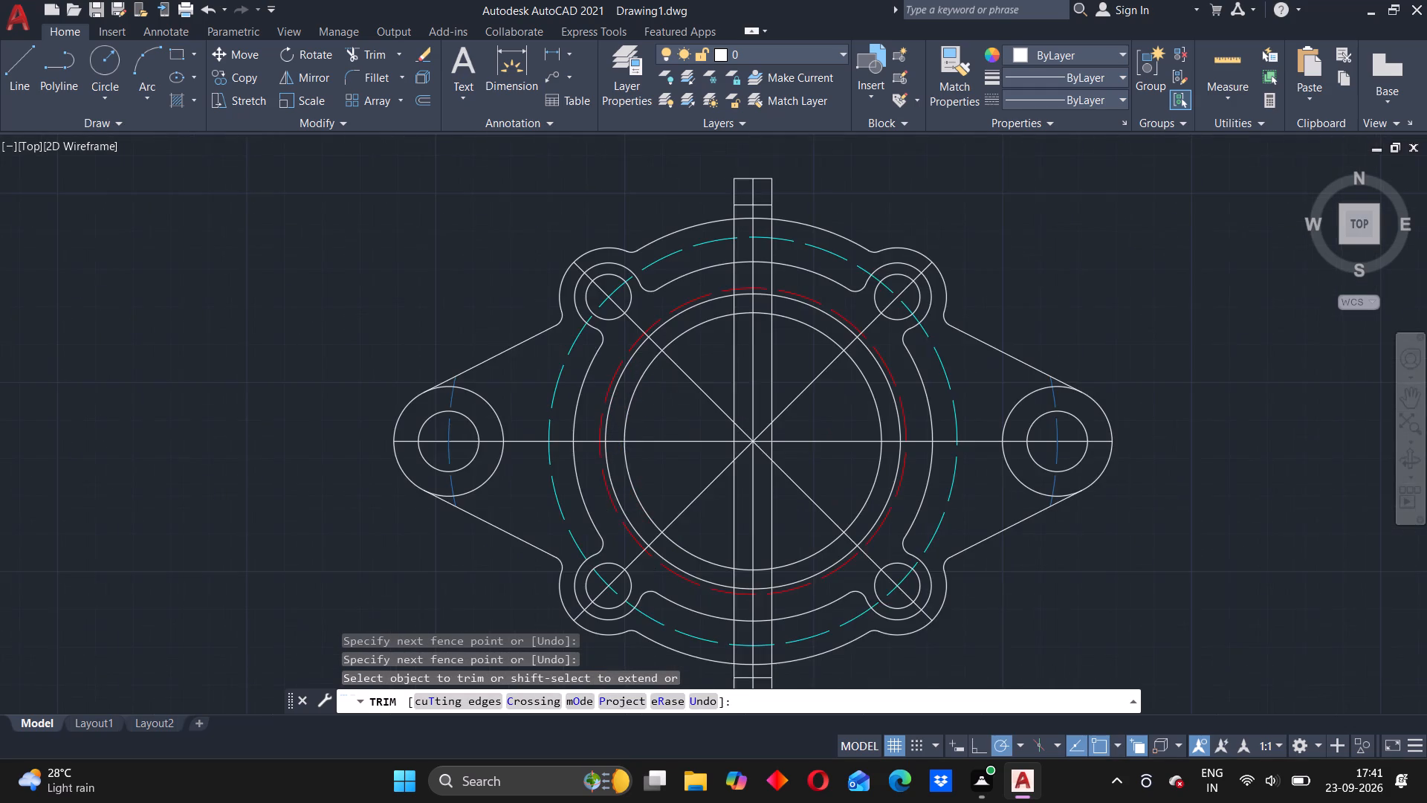
pyautogui.moveTo(598, 471); pyautogui.dragTo(679, 436, button='middle')
pyautogui.scroll(1, 679, 436)
pyautogui.scroll(-1, 796, 420)
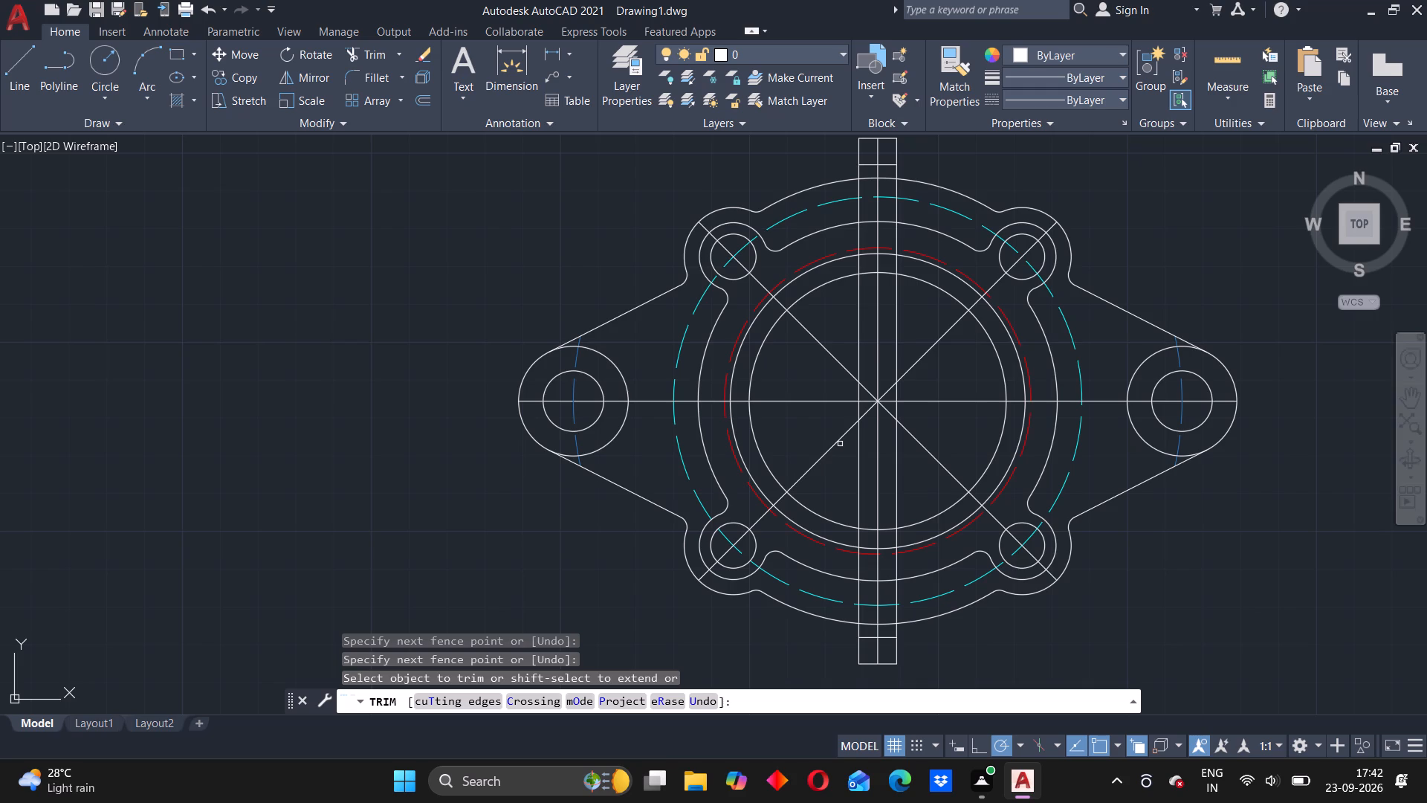
pyautogui.click(888, 583)
pyautogui.click(869, 581)
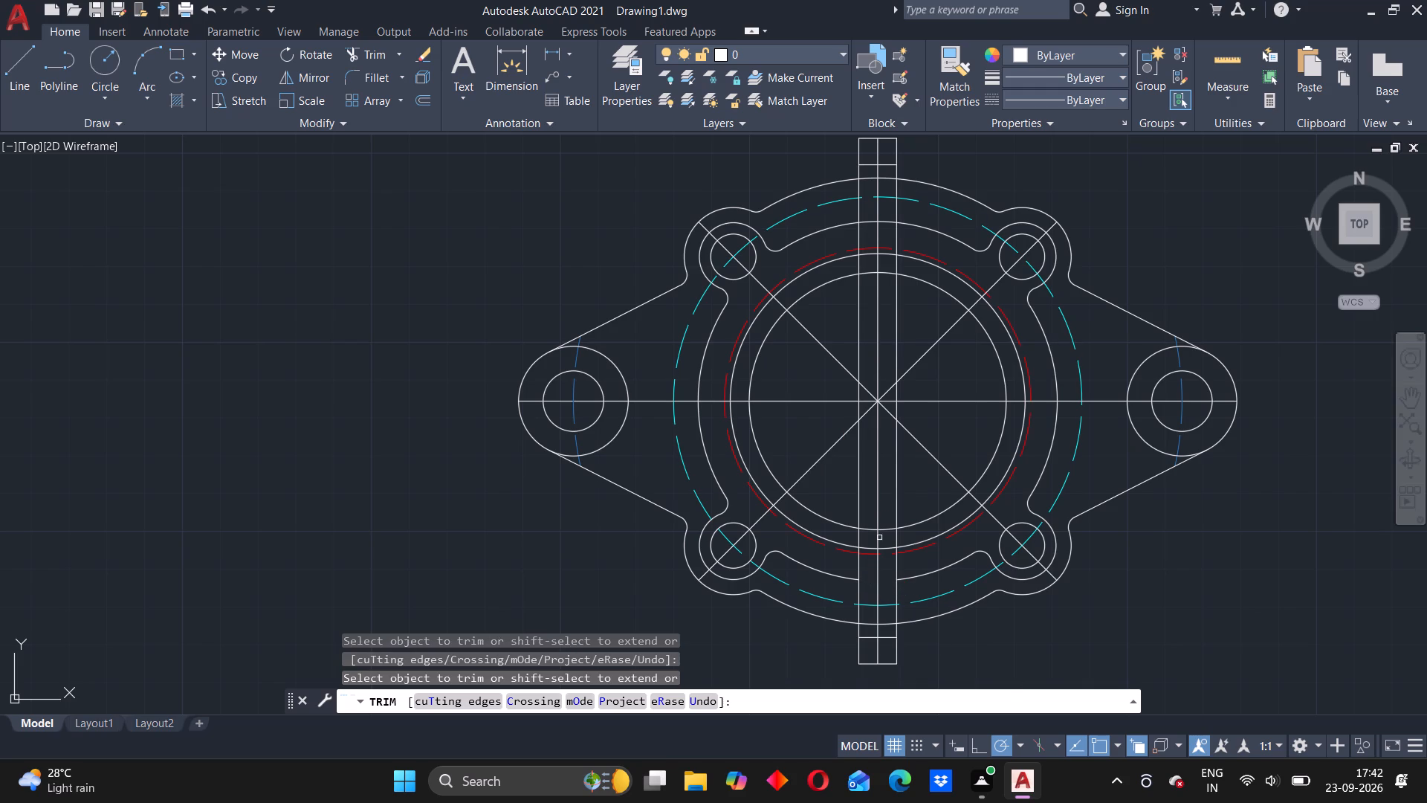
pyautogui.click(888, 222)
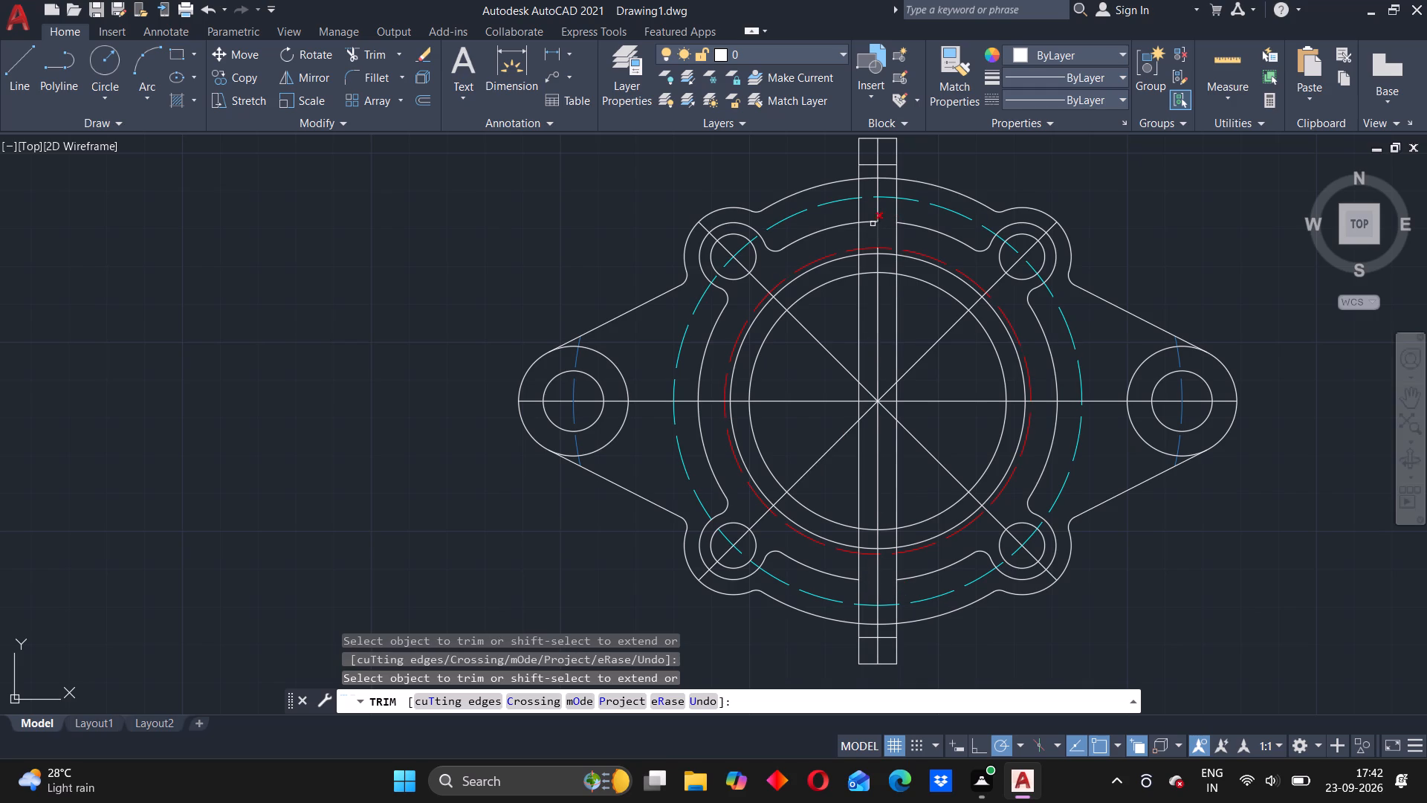
pyautogui.click(870, 224)
pyautogui.press('Escape')
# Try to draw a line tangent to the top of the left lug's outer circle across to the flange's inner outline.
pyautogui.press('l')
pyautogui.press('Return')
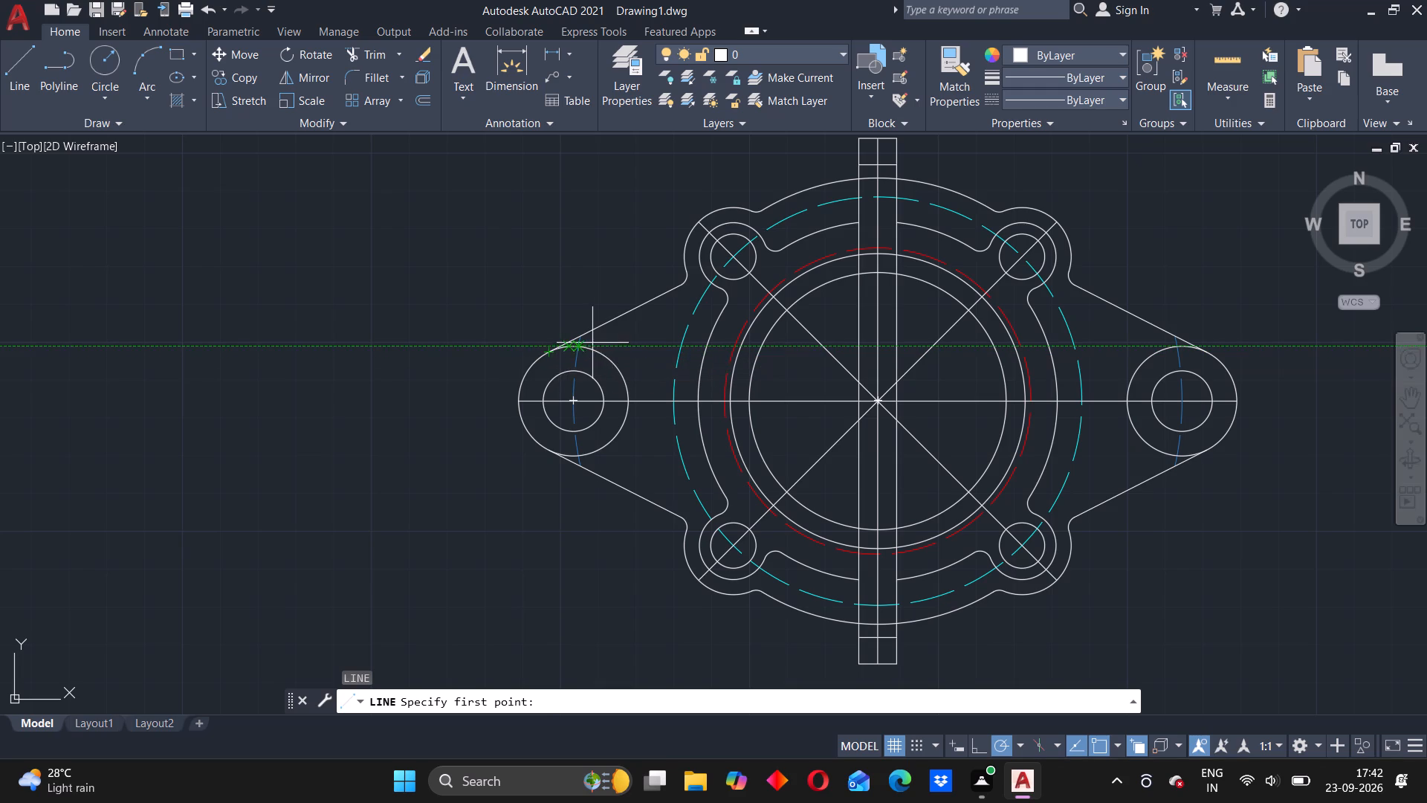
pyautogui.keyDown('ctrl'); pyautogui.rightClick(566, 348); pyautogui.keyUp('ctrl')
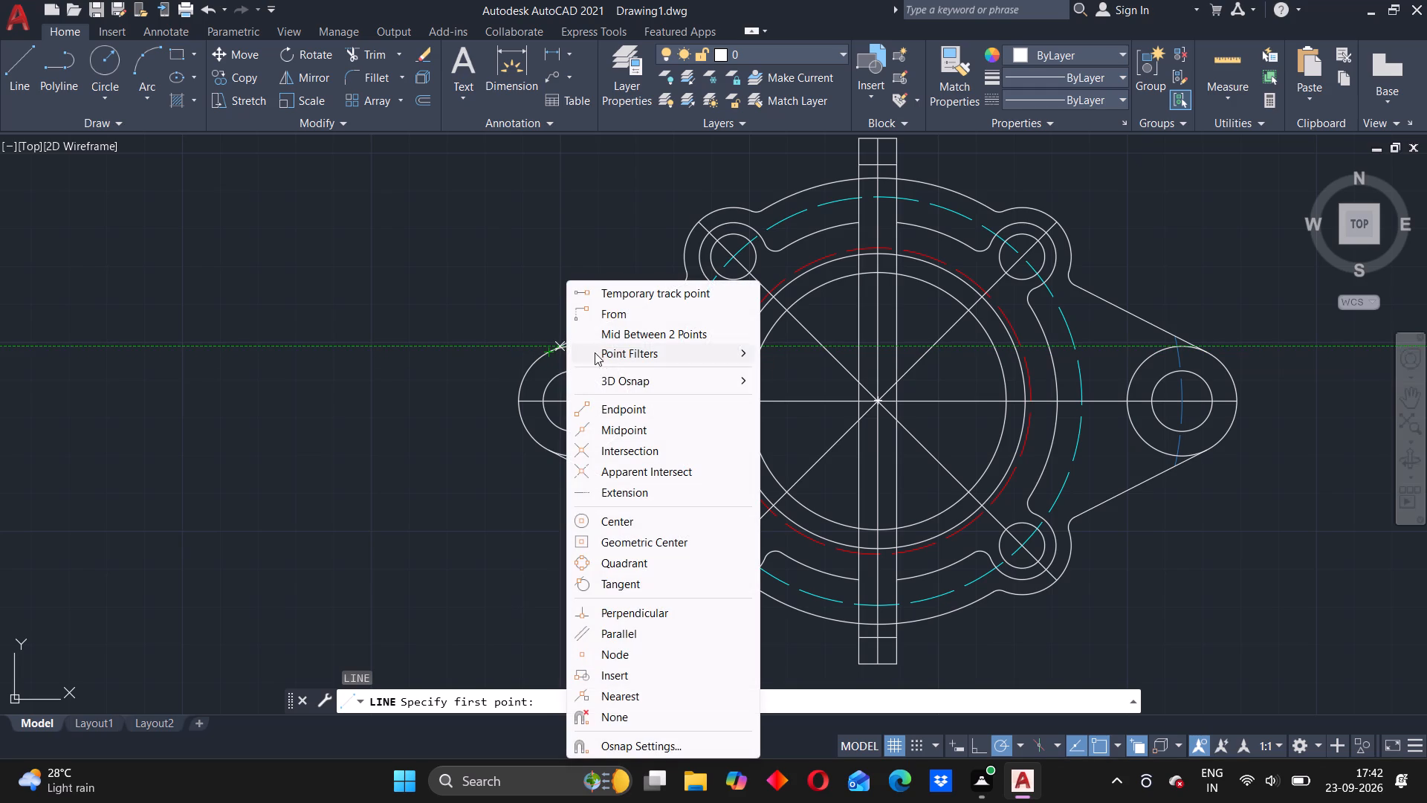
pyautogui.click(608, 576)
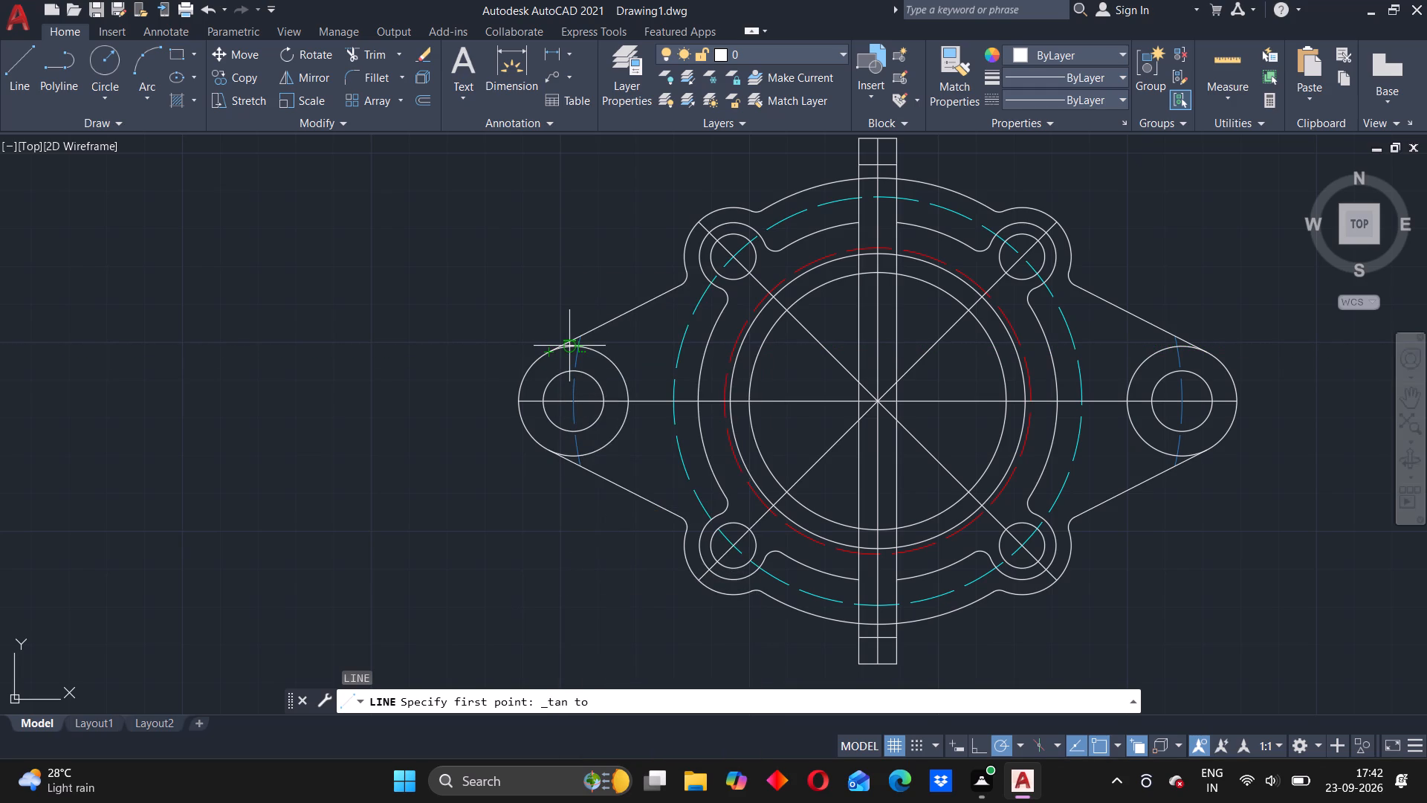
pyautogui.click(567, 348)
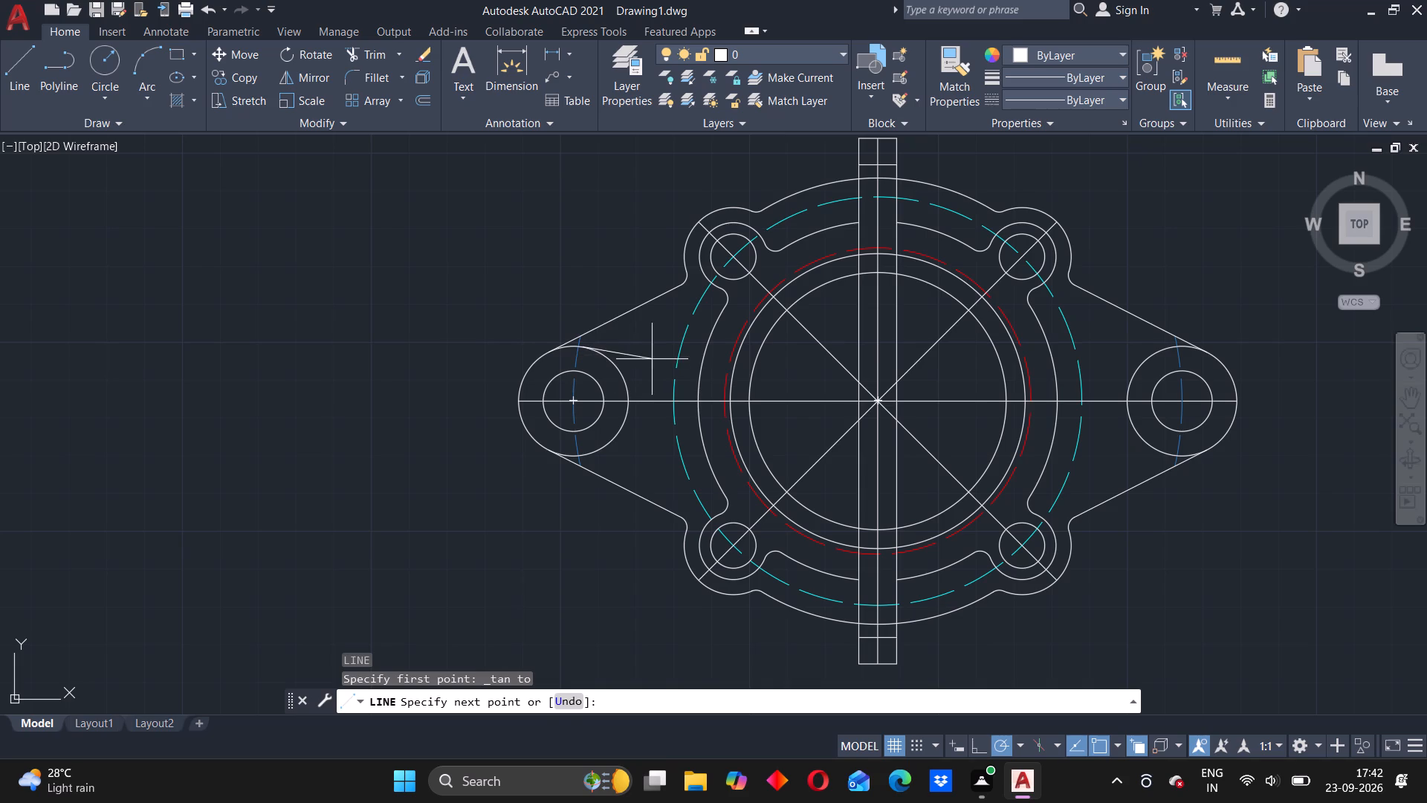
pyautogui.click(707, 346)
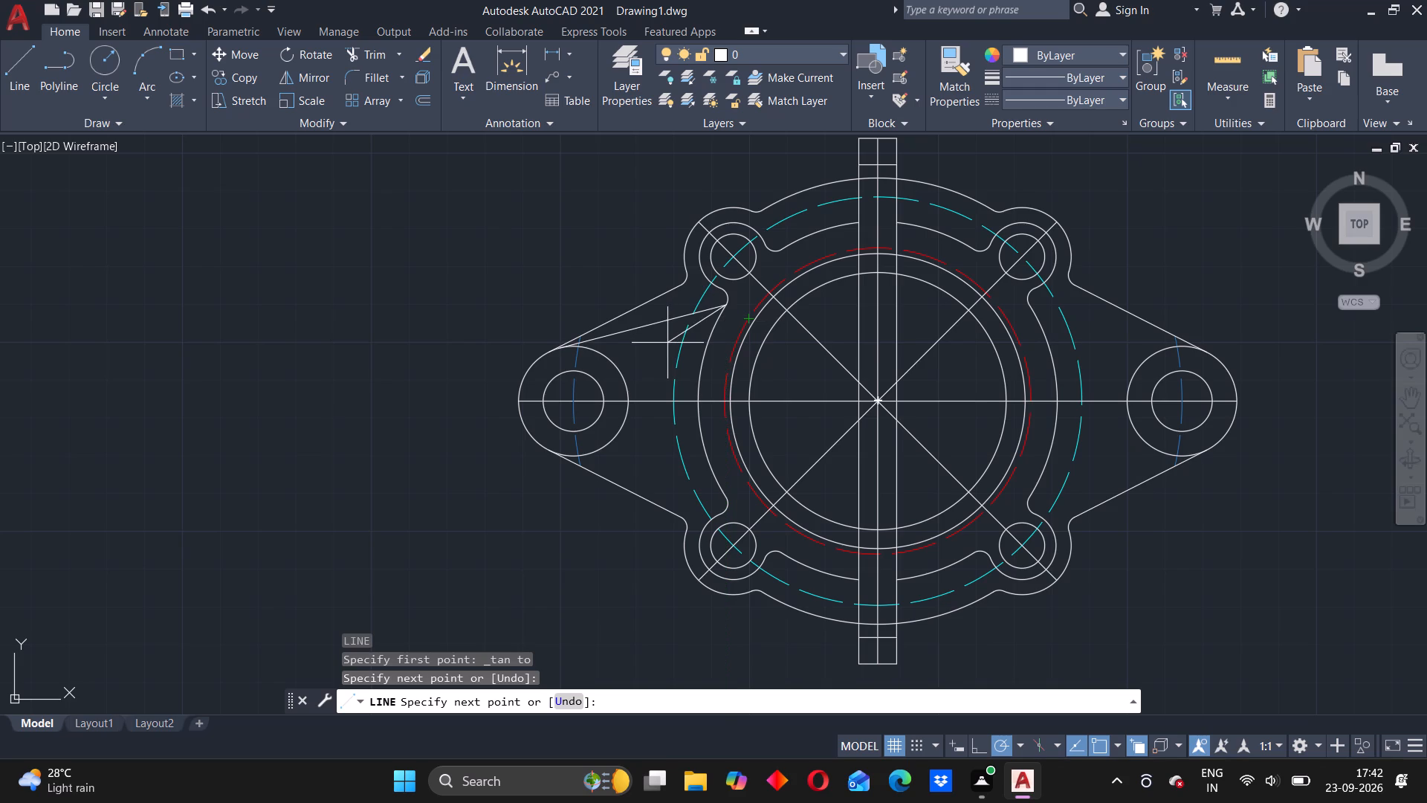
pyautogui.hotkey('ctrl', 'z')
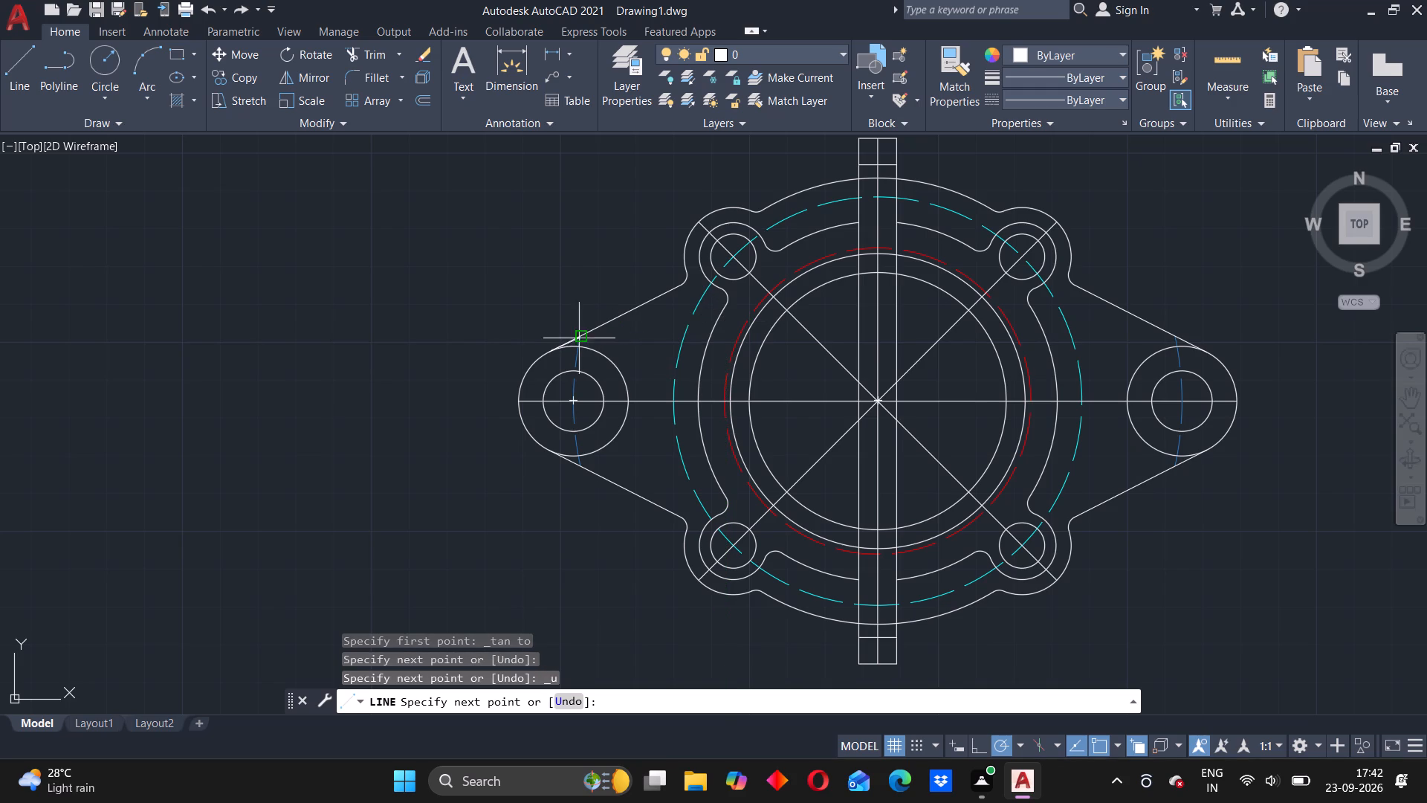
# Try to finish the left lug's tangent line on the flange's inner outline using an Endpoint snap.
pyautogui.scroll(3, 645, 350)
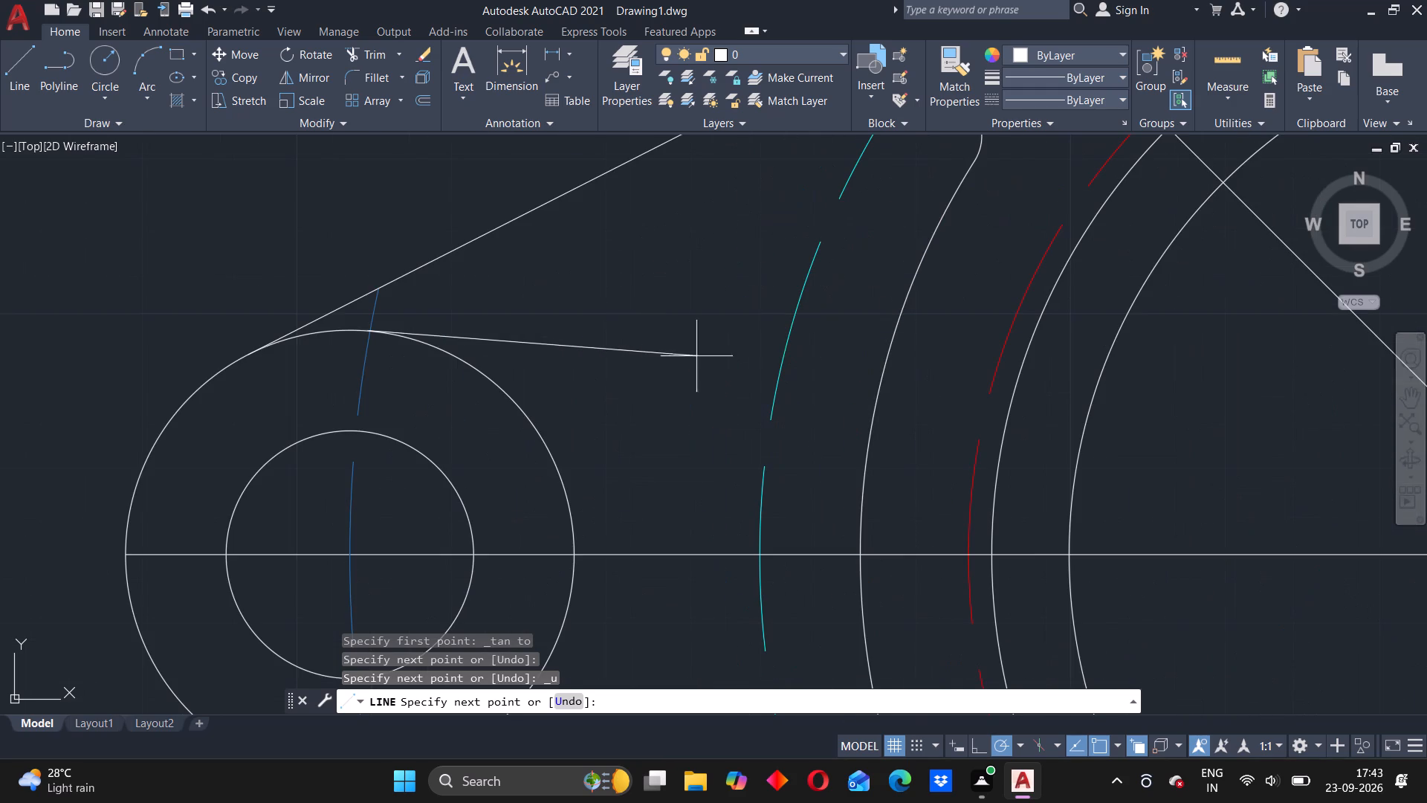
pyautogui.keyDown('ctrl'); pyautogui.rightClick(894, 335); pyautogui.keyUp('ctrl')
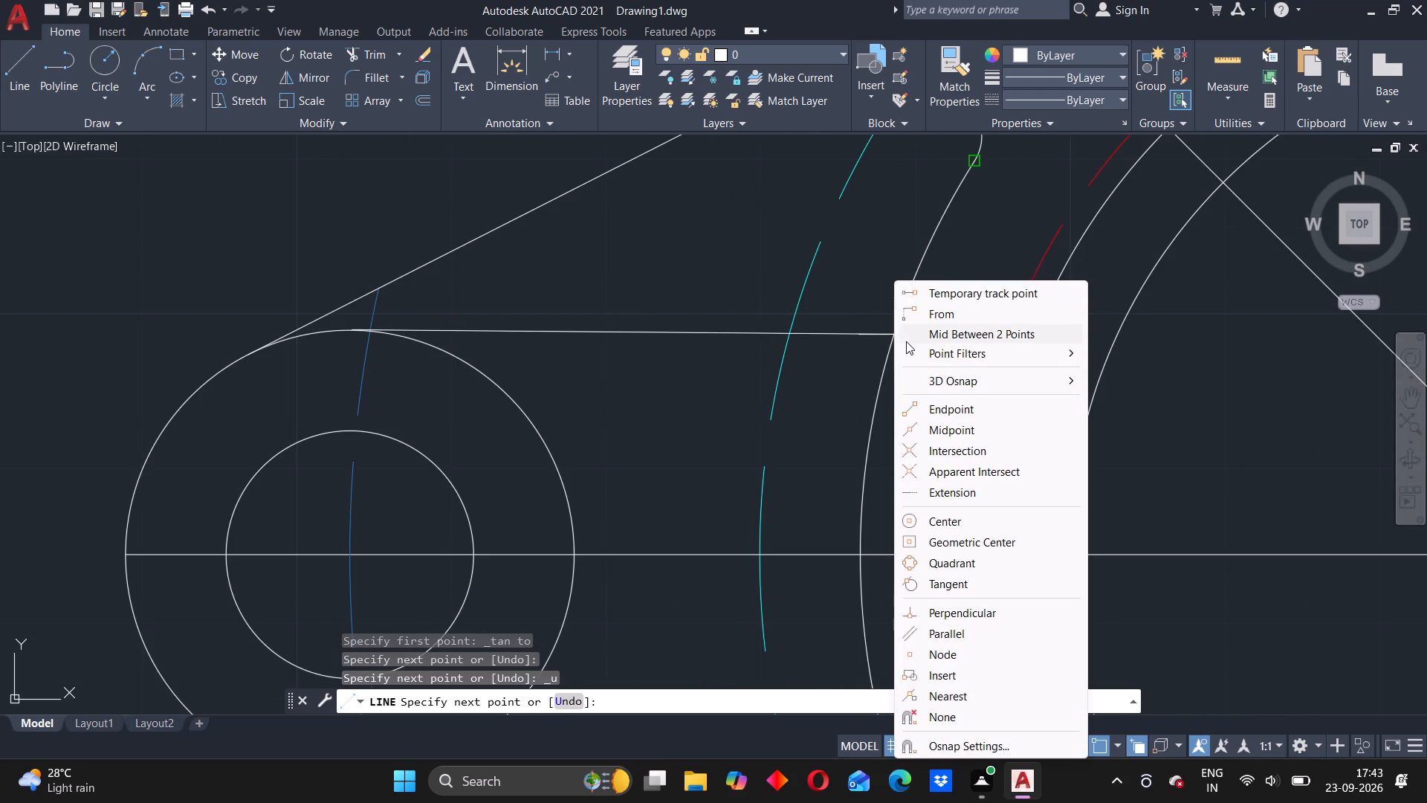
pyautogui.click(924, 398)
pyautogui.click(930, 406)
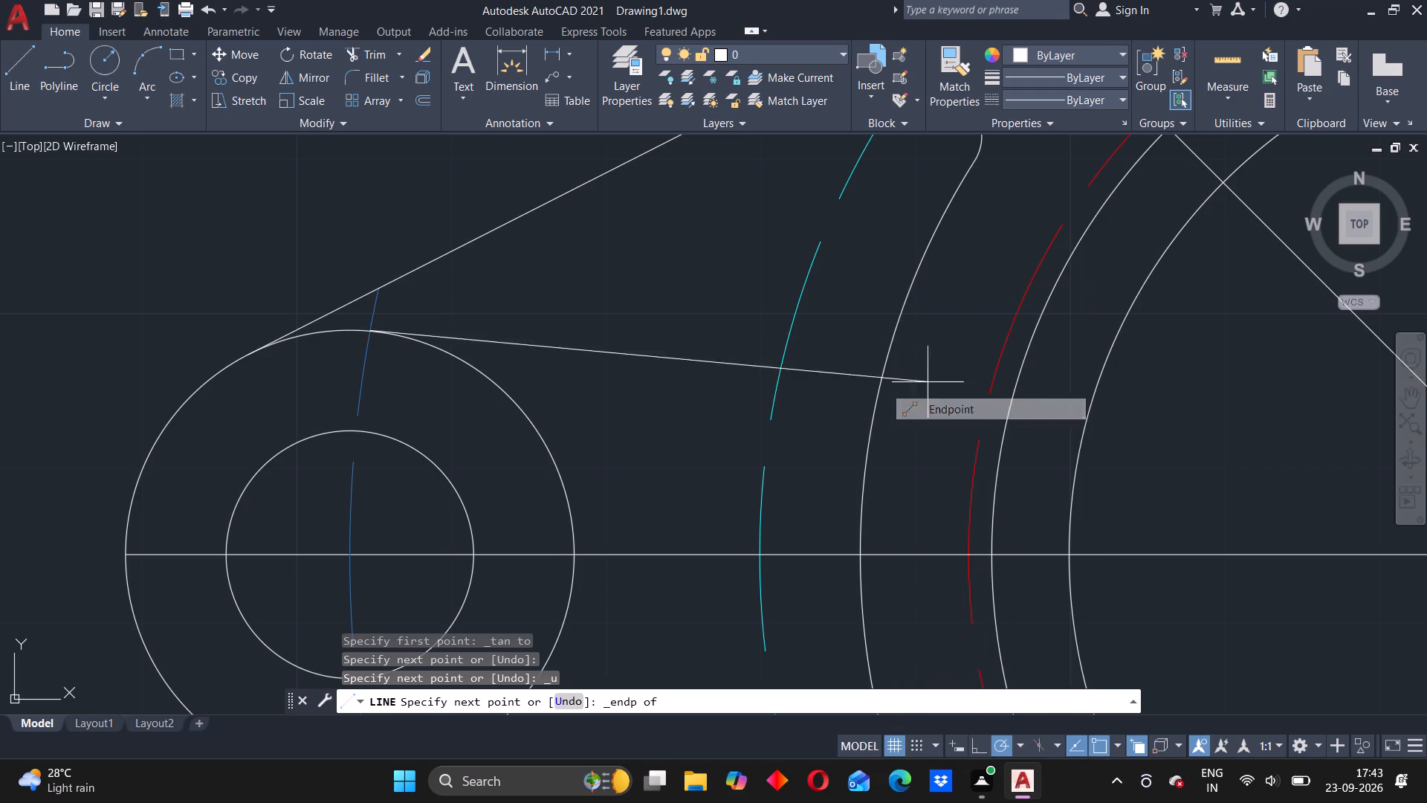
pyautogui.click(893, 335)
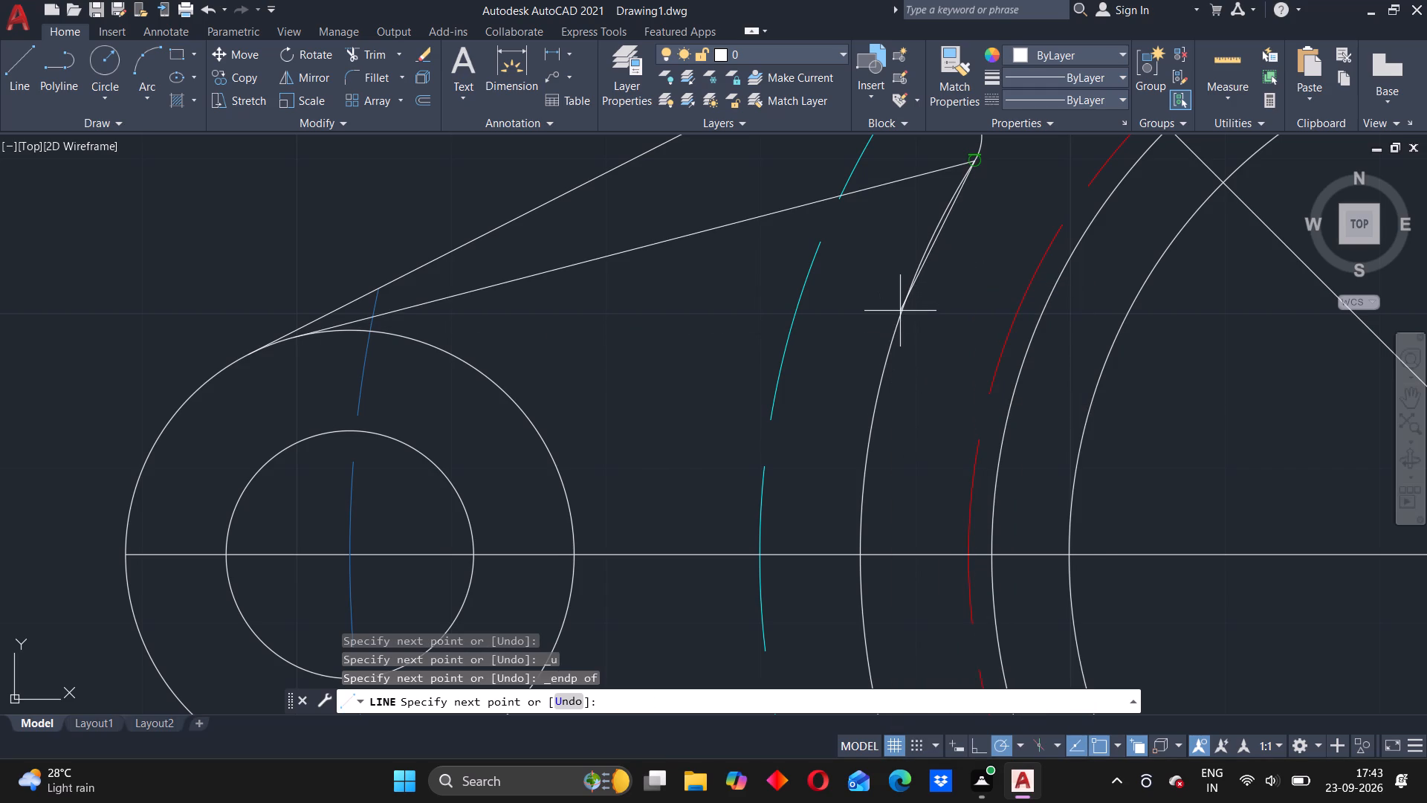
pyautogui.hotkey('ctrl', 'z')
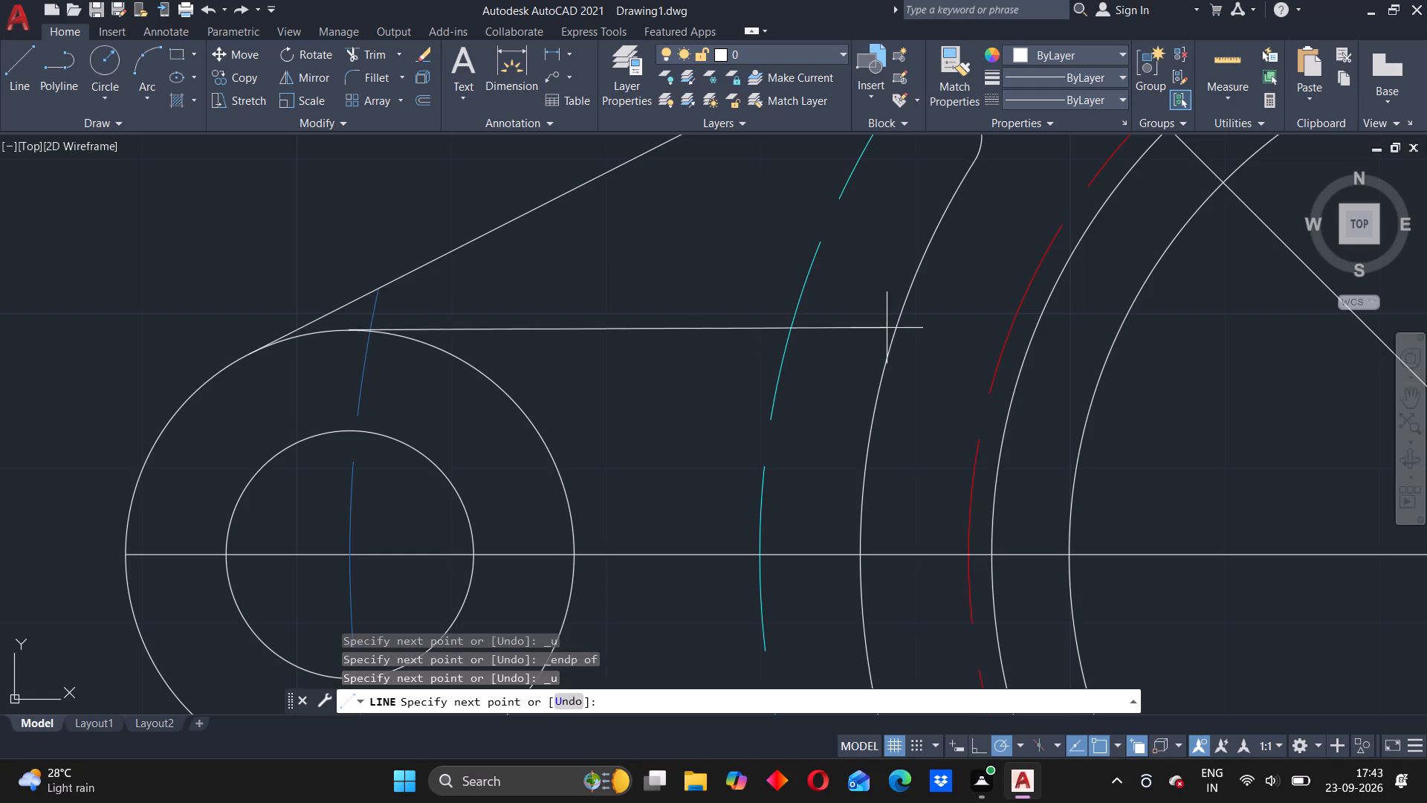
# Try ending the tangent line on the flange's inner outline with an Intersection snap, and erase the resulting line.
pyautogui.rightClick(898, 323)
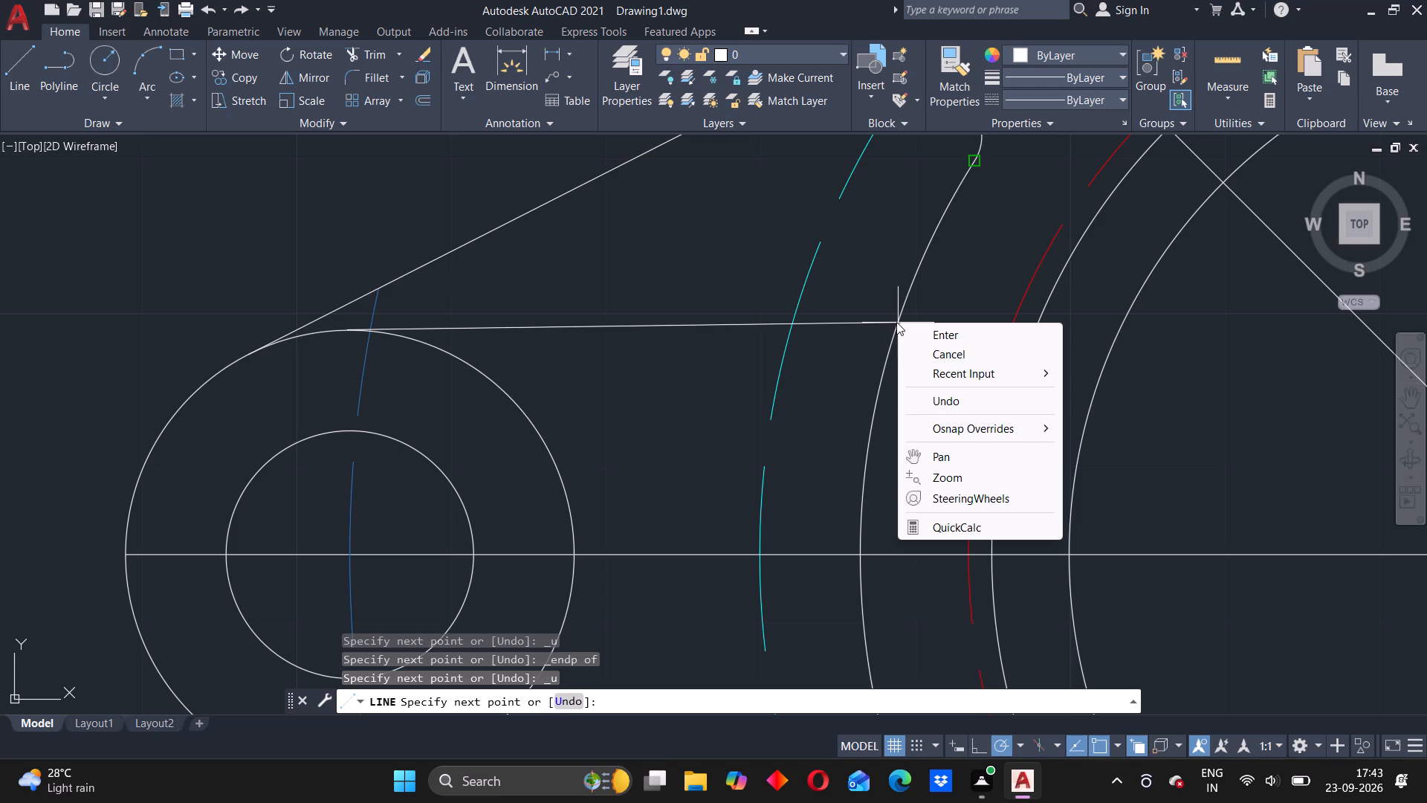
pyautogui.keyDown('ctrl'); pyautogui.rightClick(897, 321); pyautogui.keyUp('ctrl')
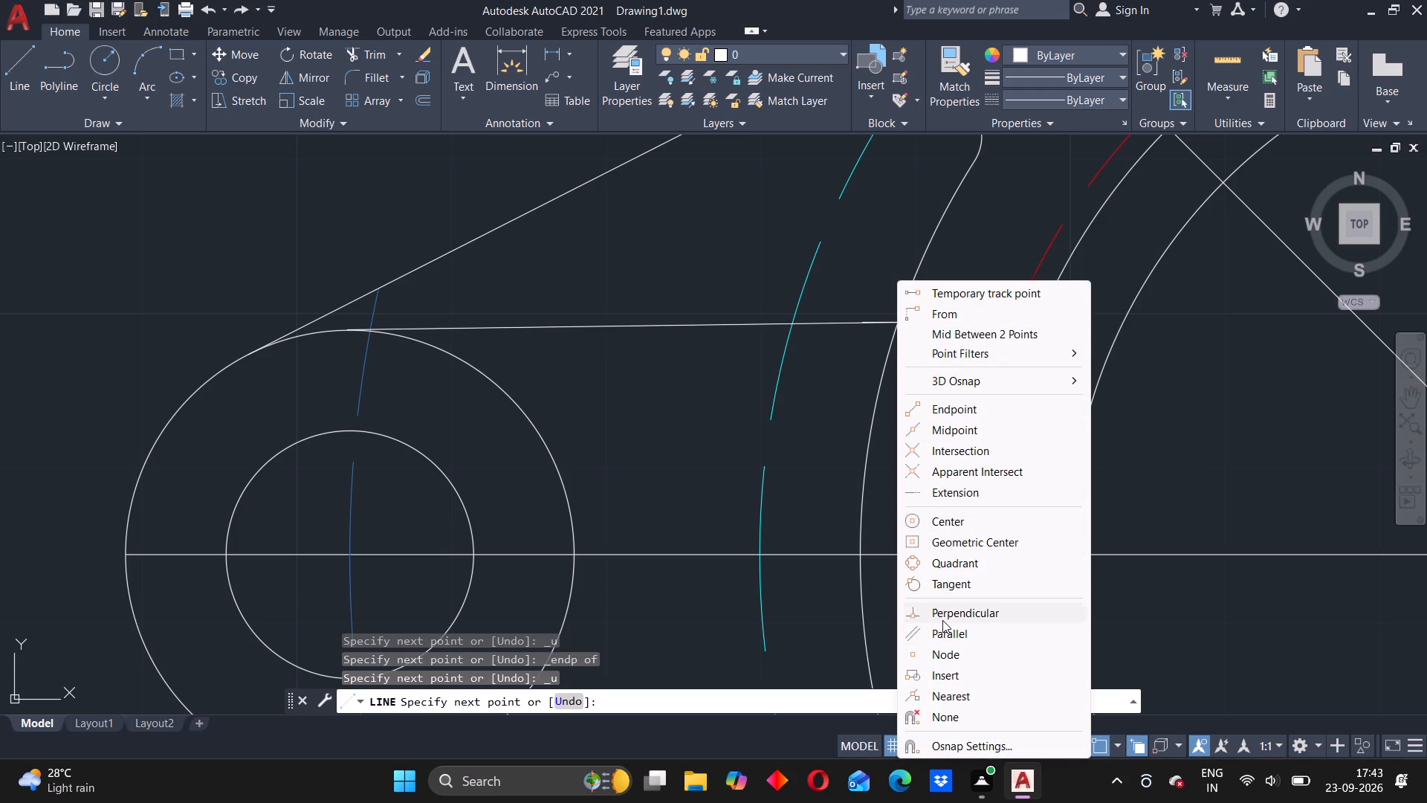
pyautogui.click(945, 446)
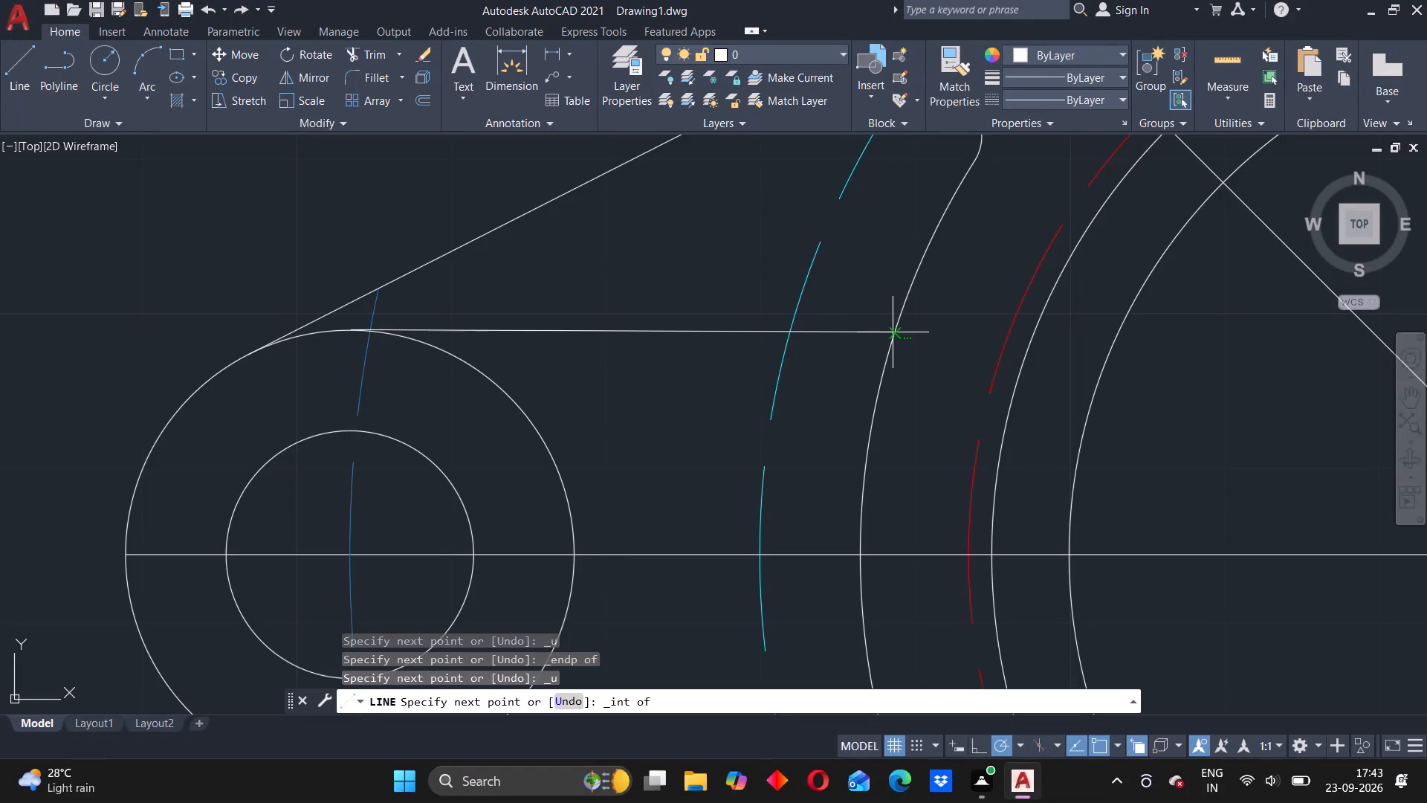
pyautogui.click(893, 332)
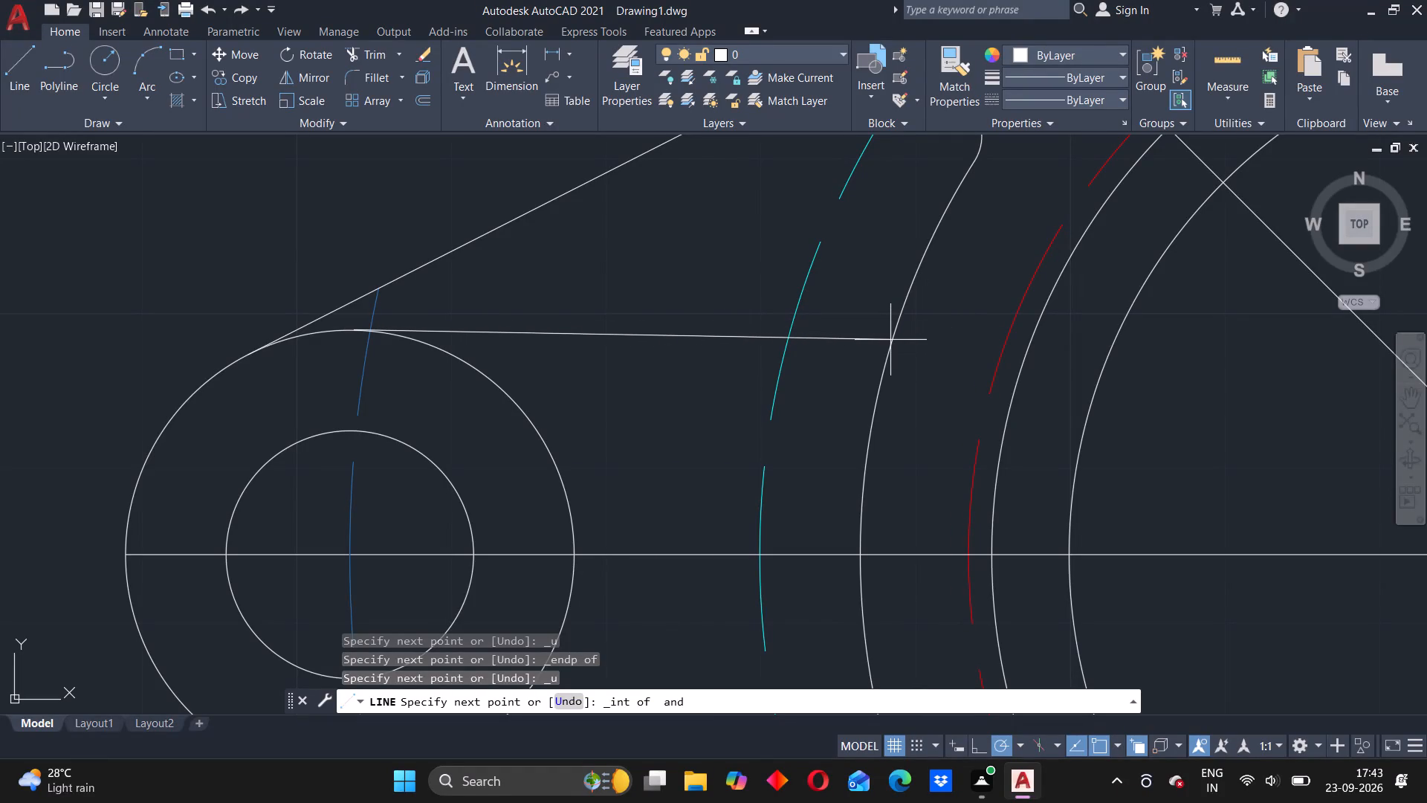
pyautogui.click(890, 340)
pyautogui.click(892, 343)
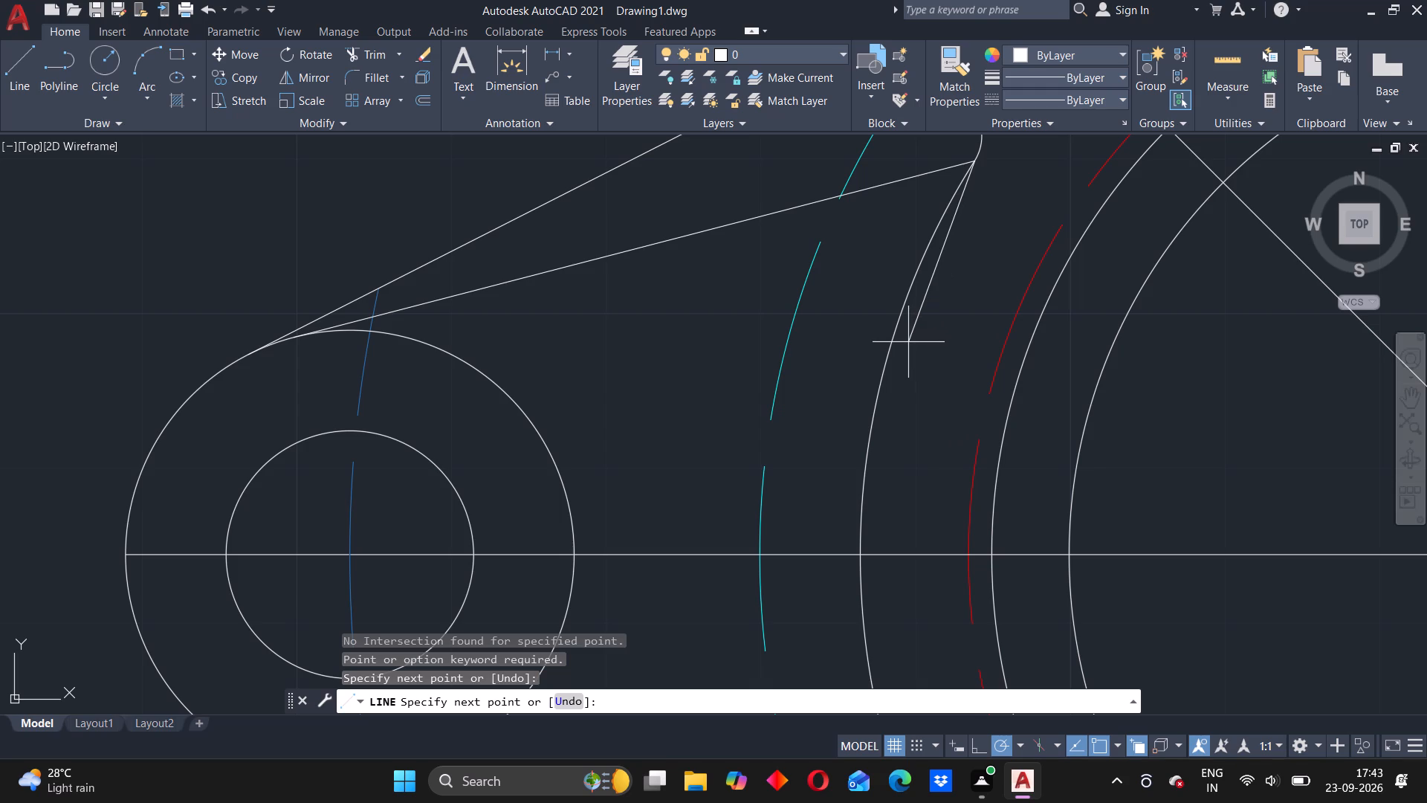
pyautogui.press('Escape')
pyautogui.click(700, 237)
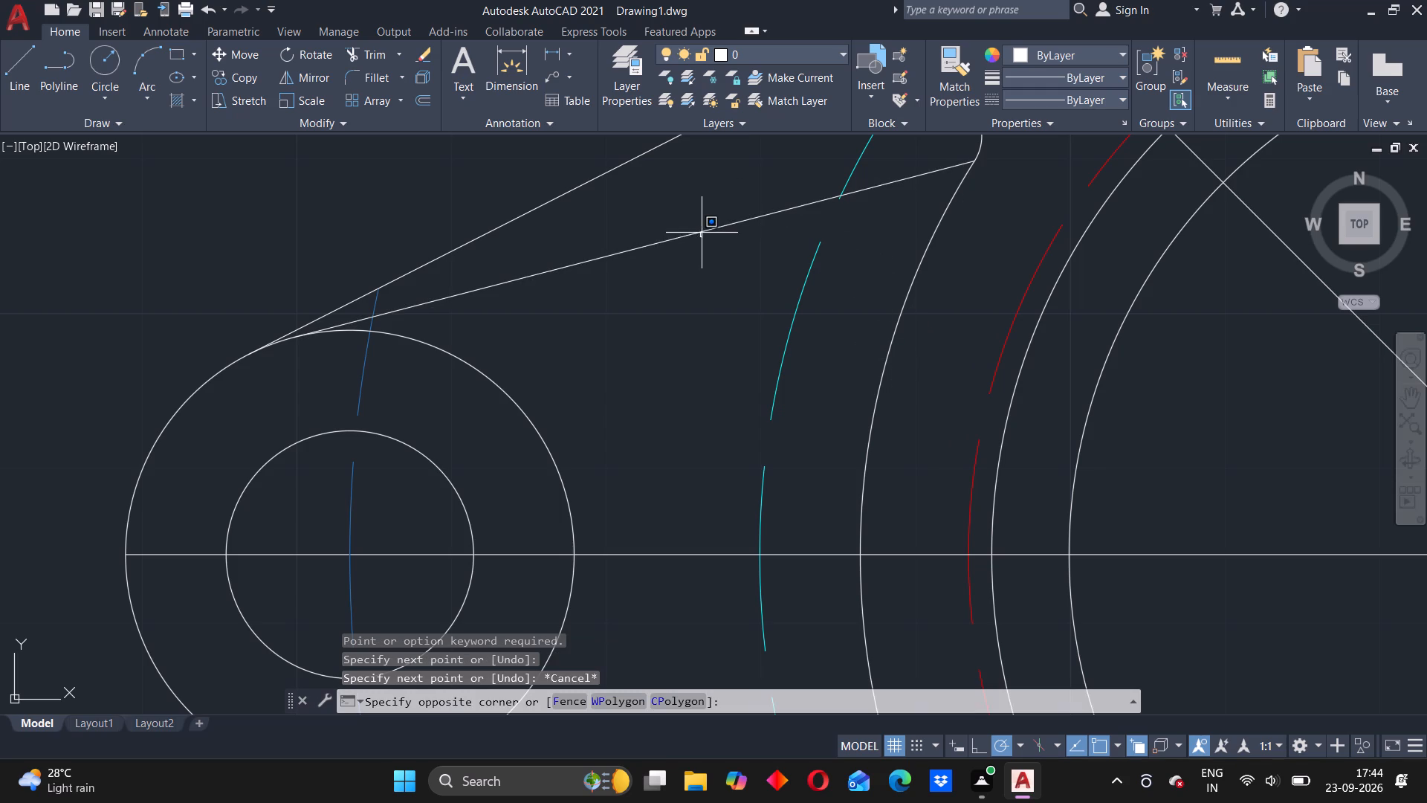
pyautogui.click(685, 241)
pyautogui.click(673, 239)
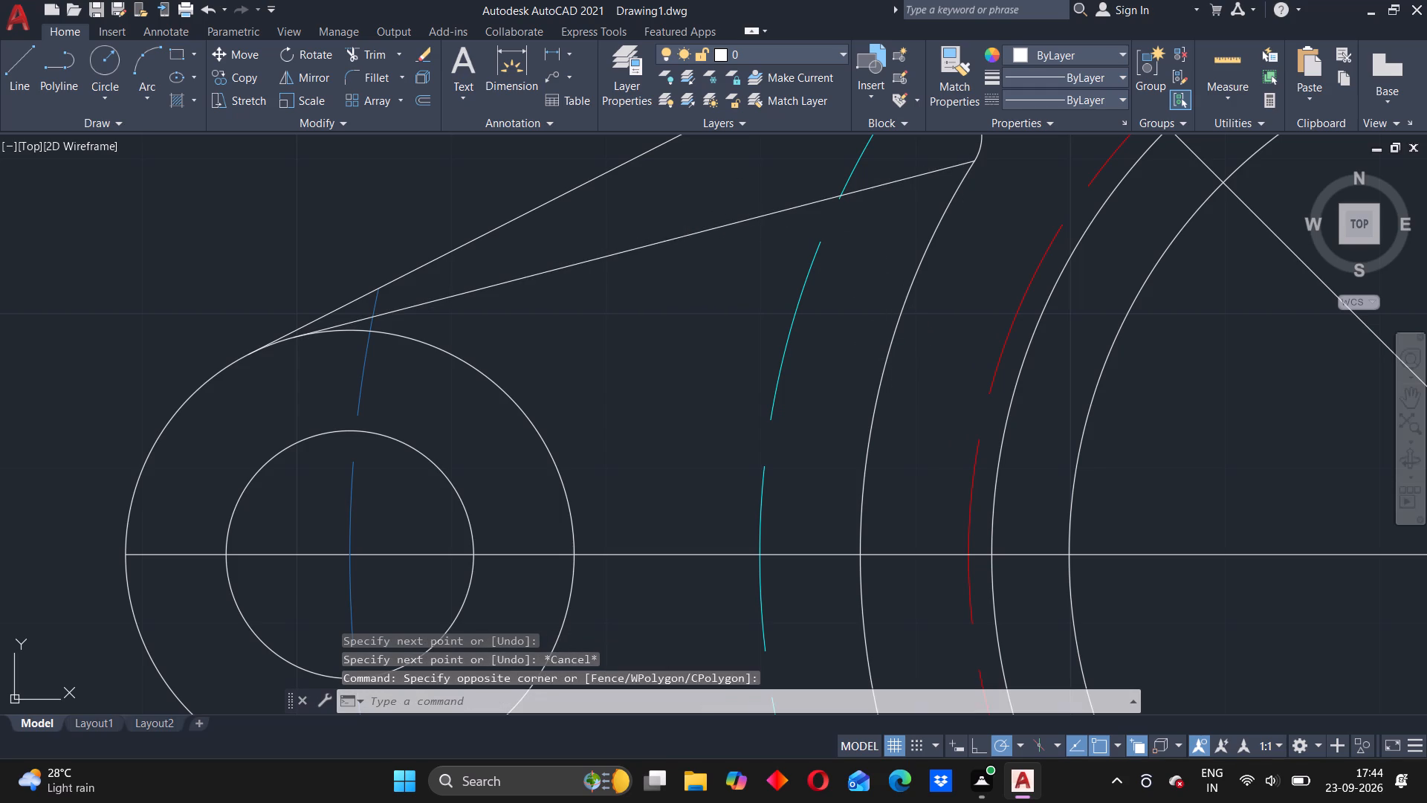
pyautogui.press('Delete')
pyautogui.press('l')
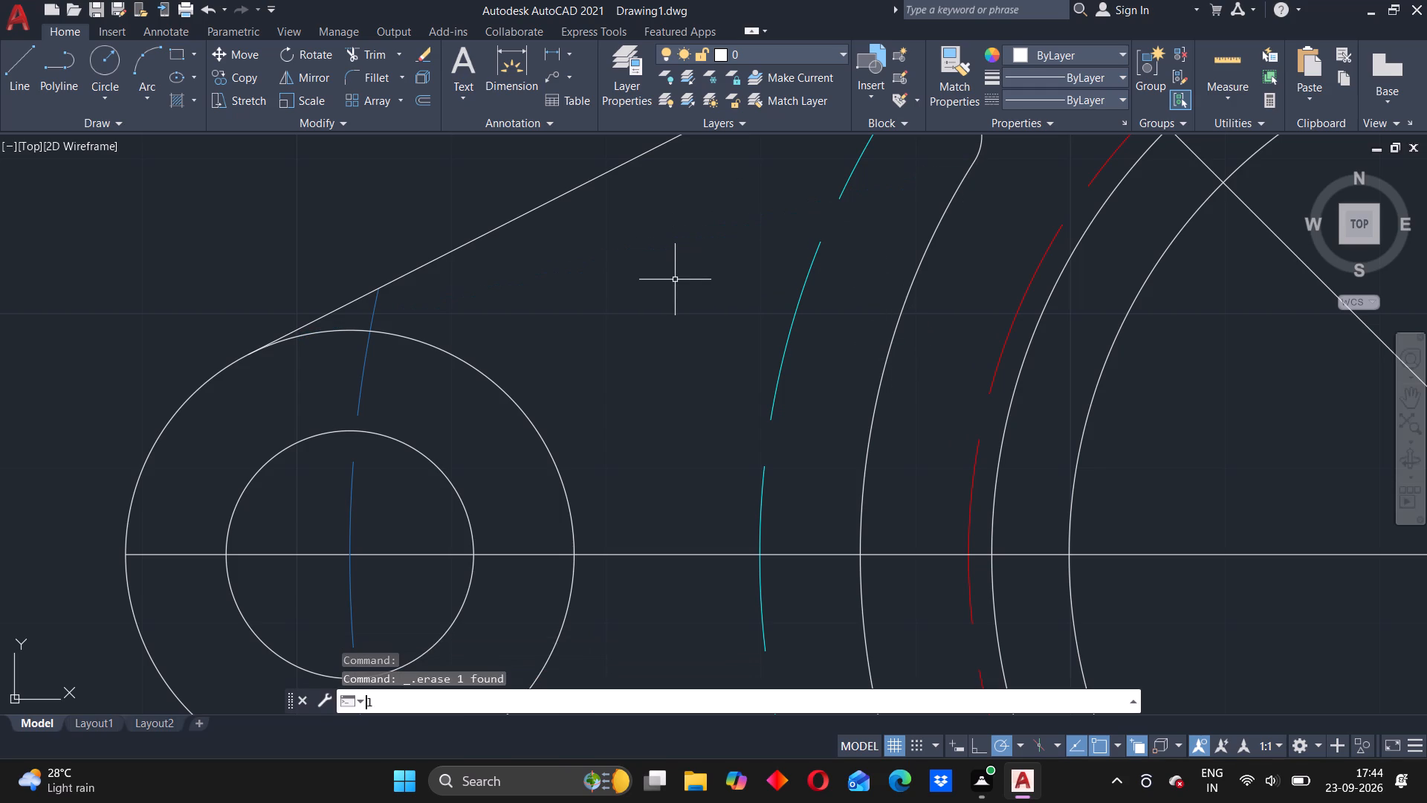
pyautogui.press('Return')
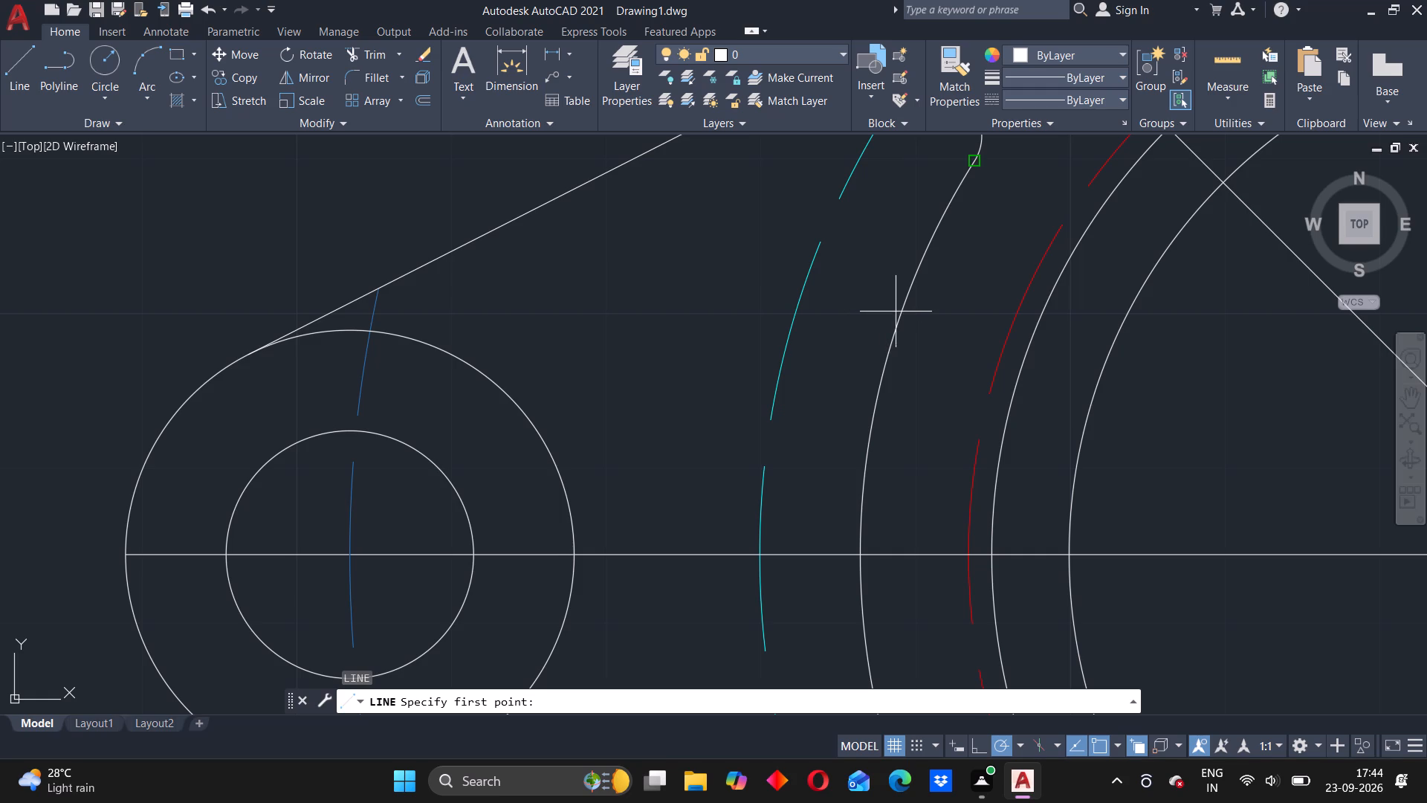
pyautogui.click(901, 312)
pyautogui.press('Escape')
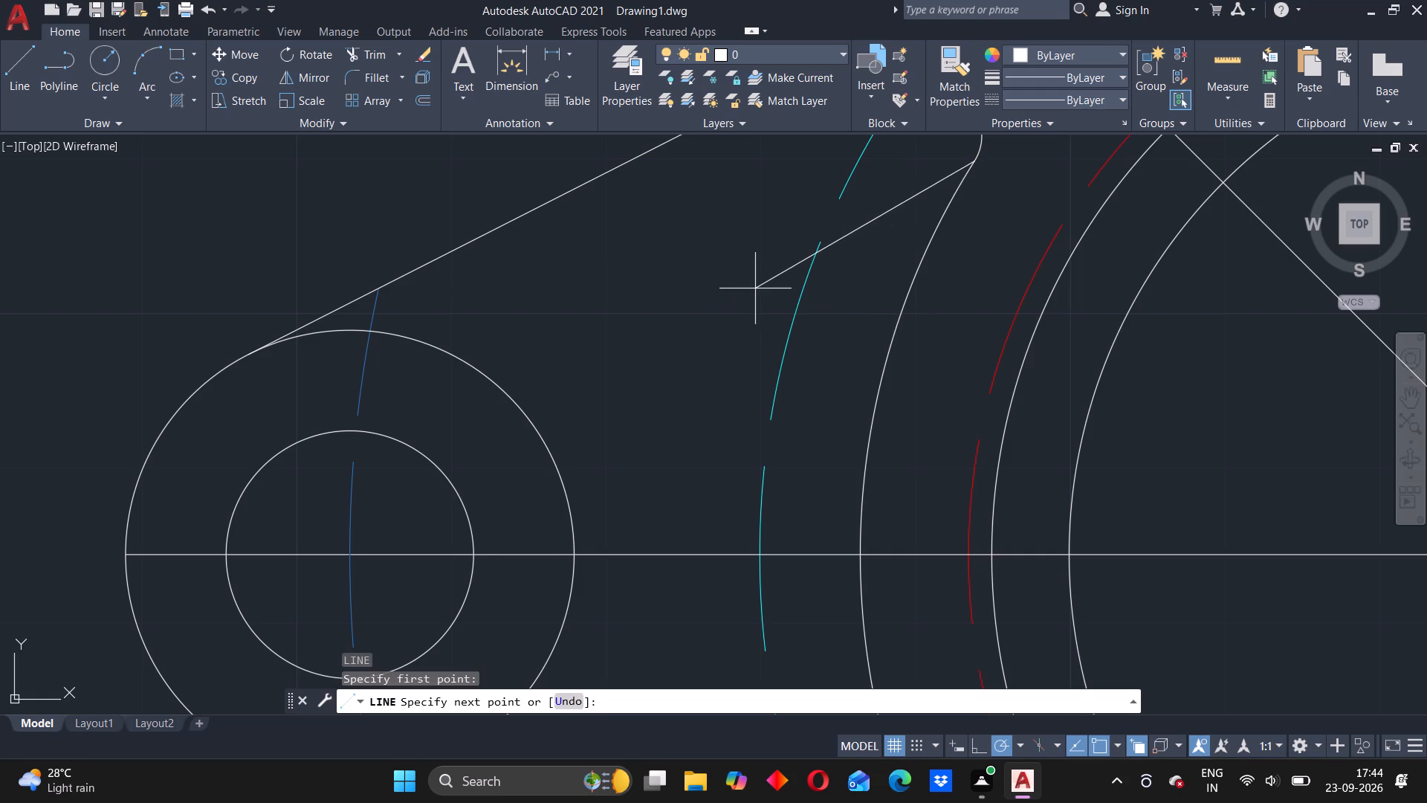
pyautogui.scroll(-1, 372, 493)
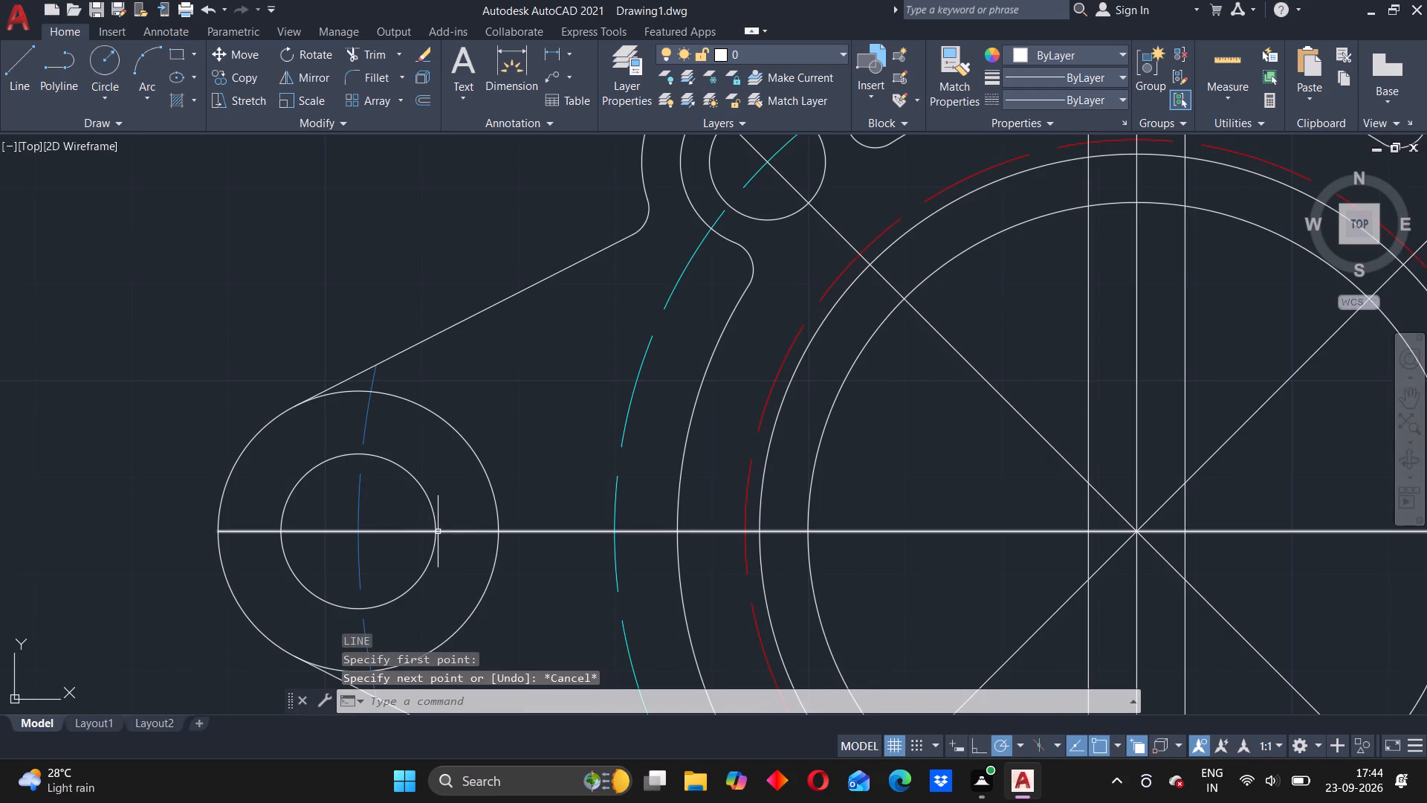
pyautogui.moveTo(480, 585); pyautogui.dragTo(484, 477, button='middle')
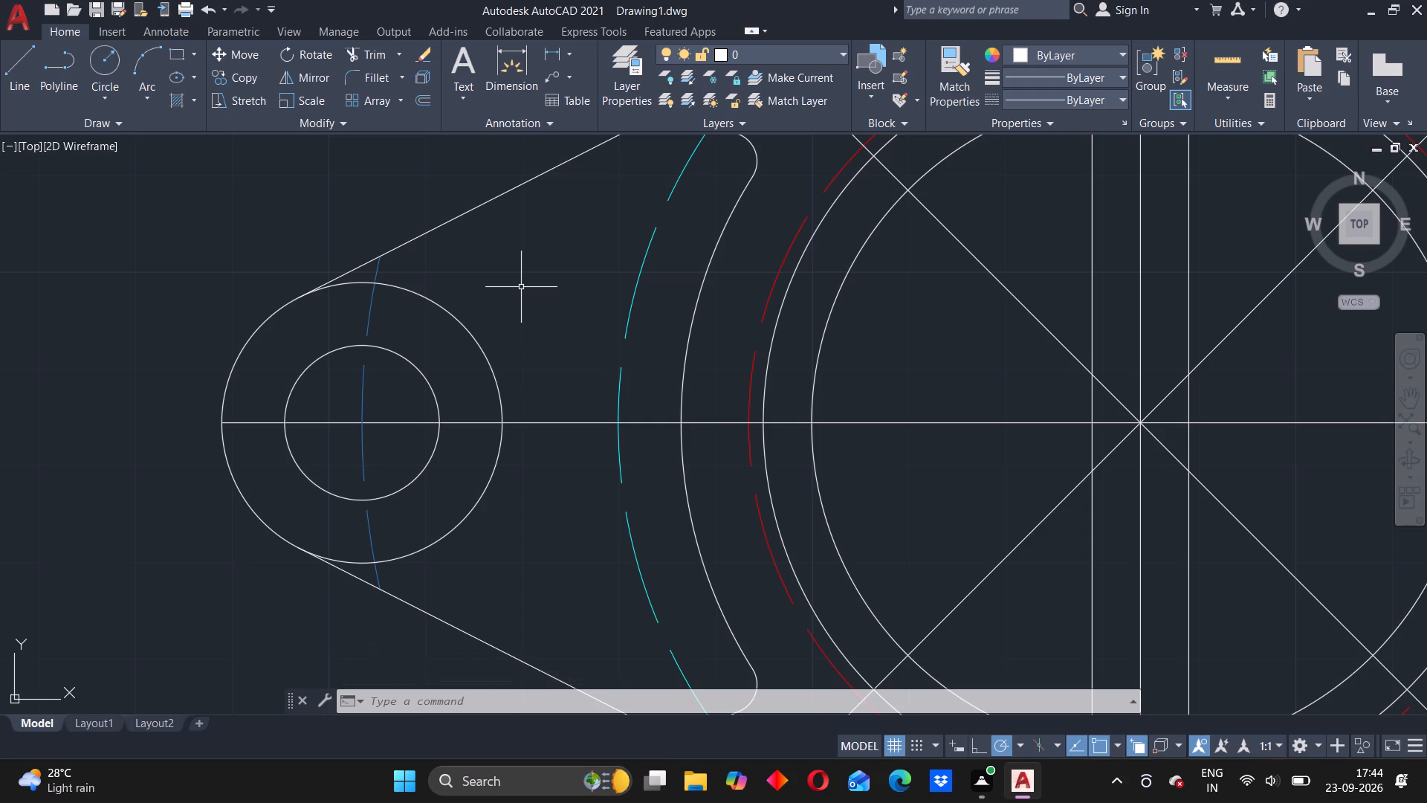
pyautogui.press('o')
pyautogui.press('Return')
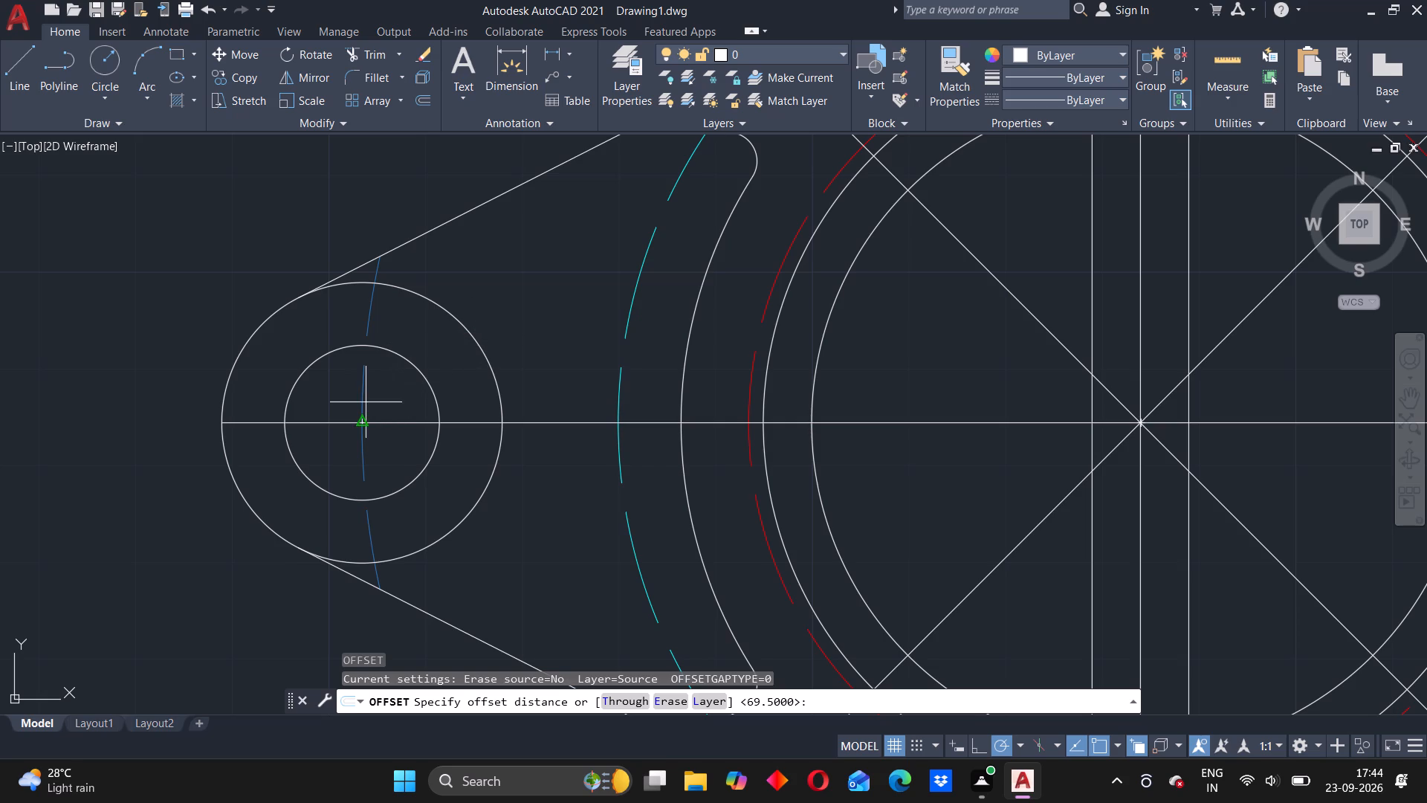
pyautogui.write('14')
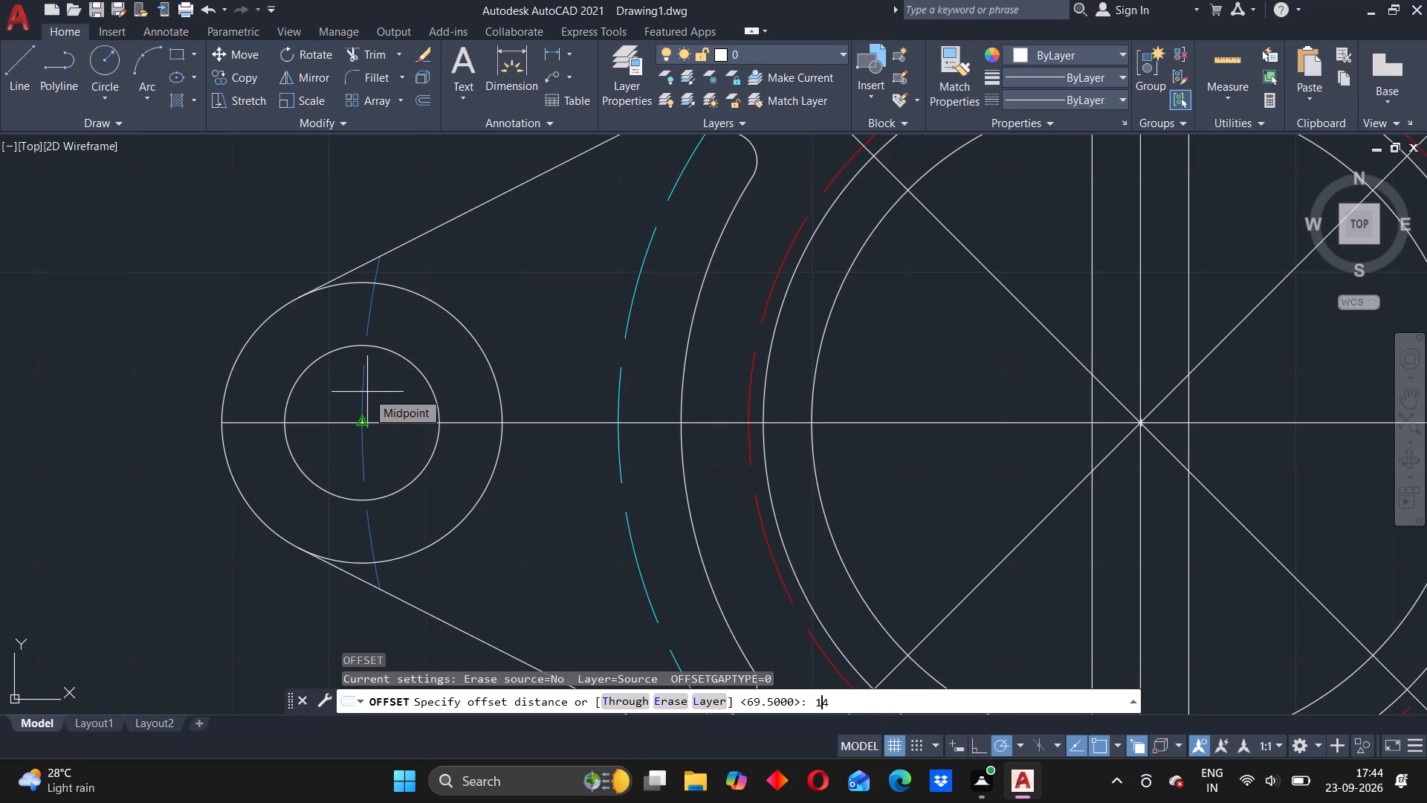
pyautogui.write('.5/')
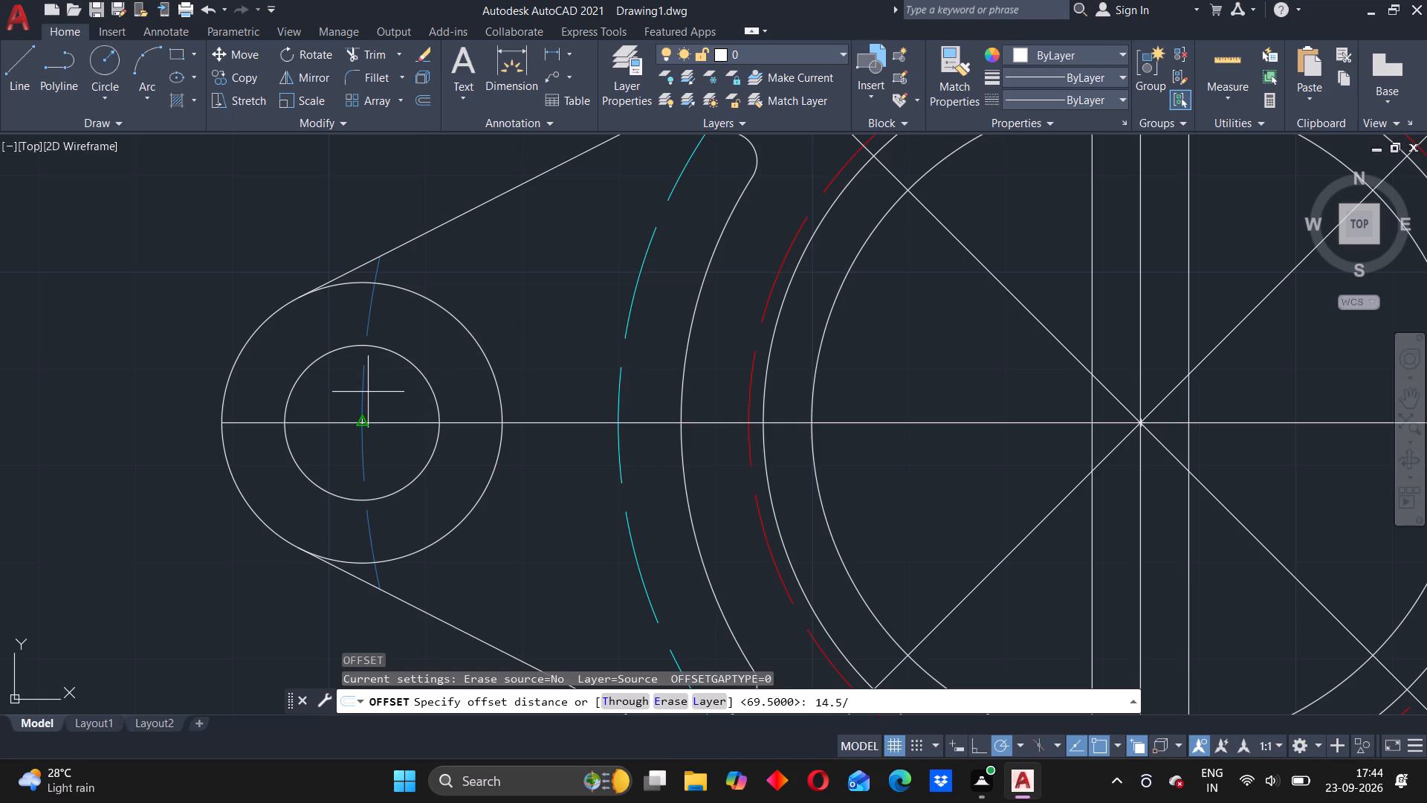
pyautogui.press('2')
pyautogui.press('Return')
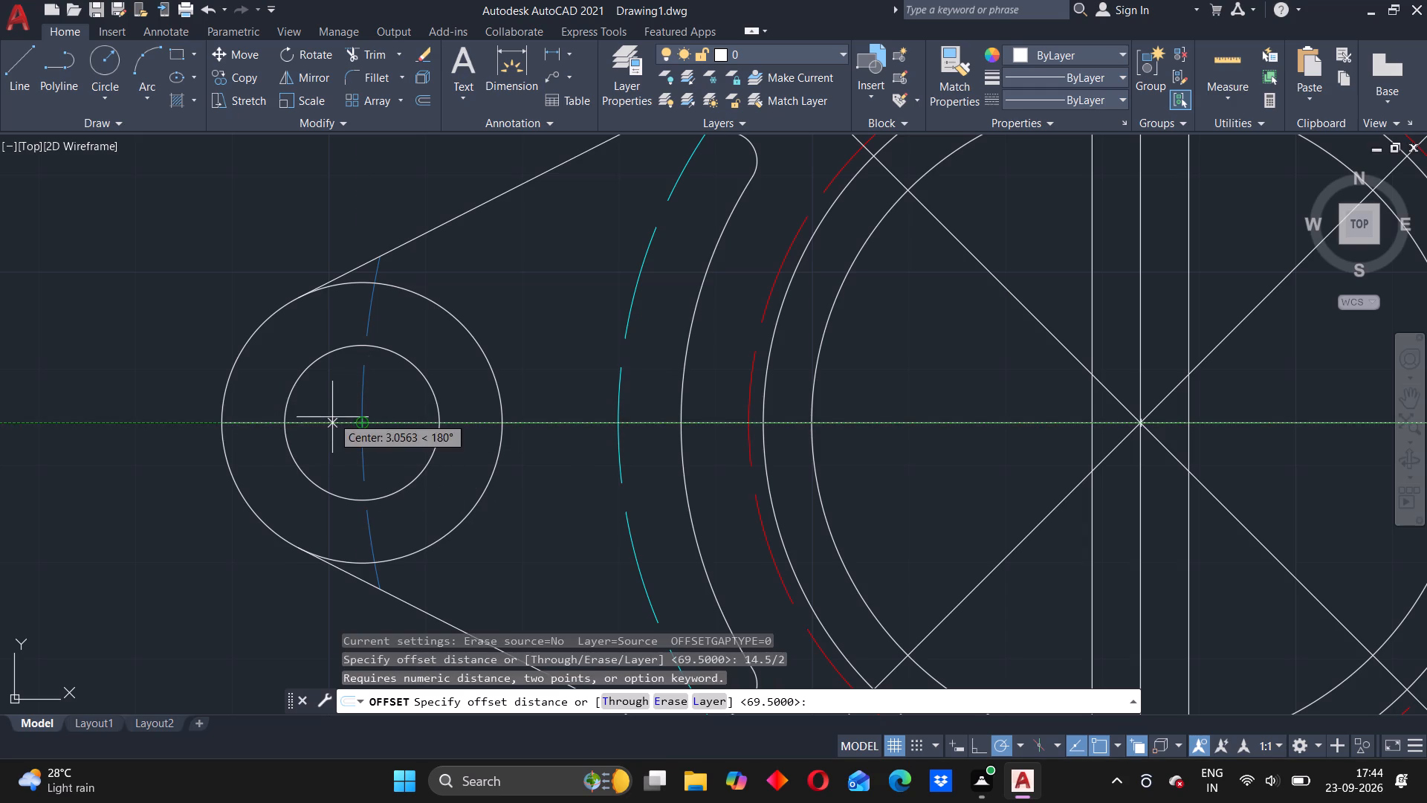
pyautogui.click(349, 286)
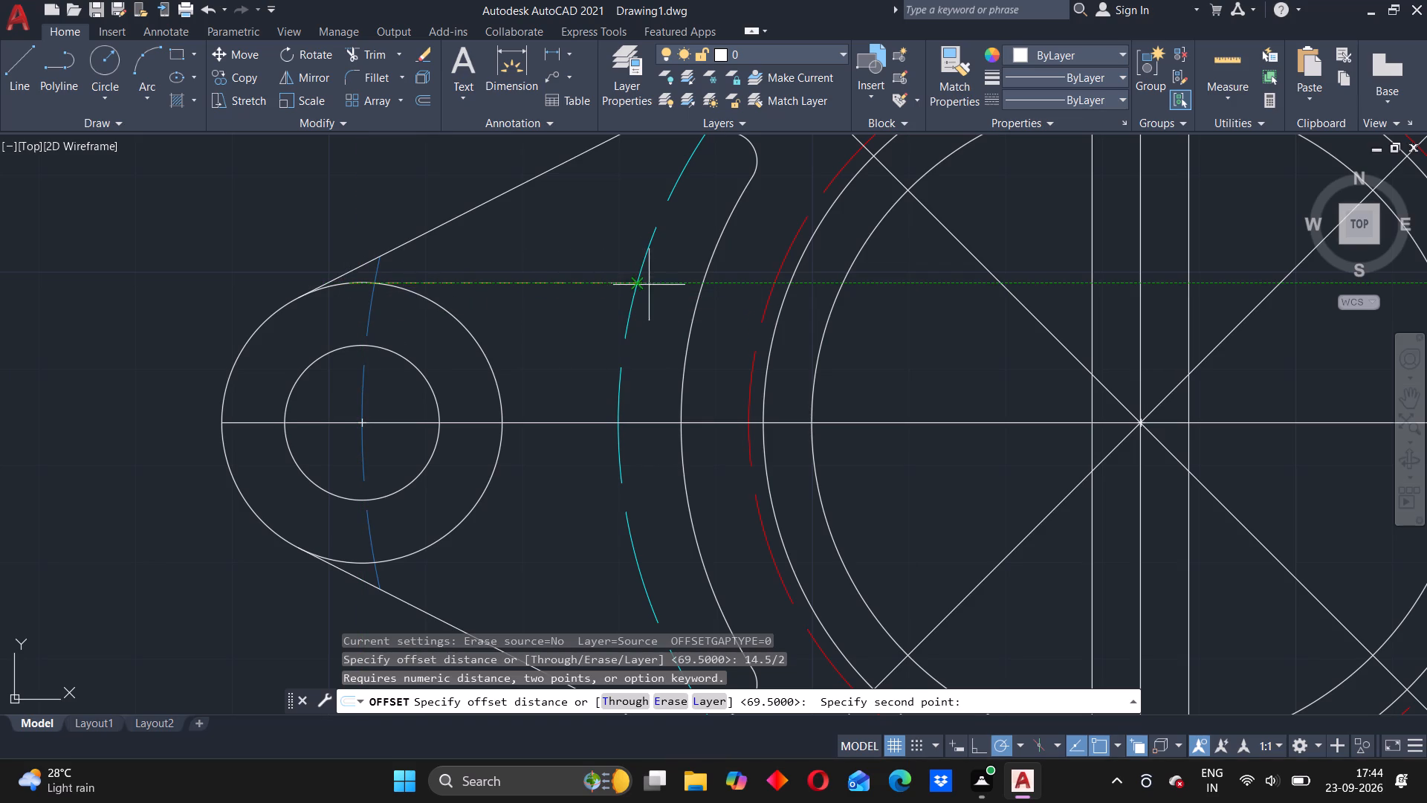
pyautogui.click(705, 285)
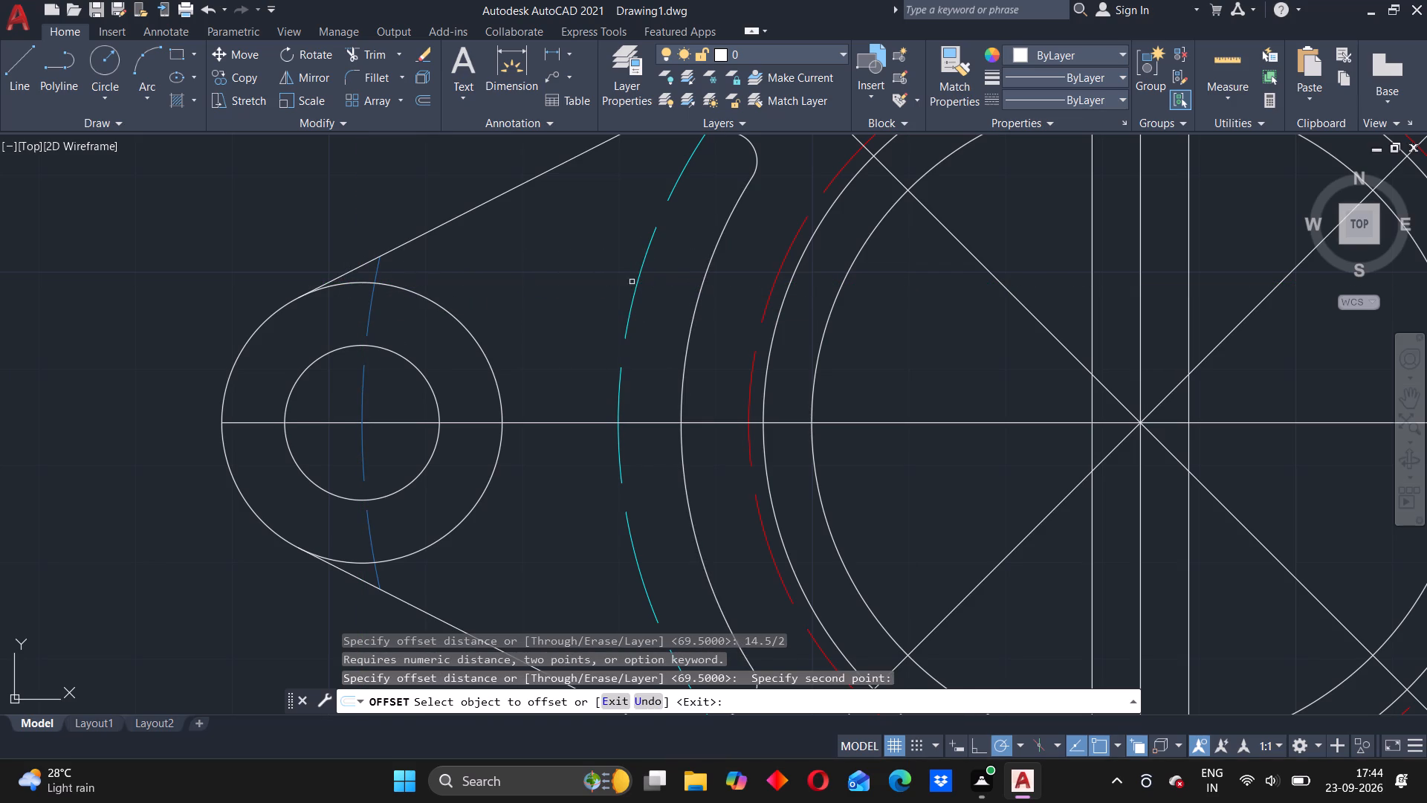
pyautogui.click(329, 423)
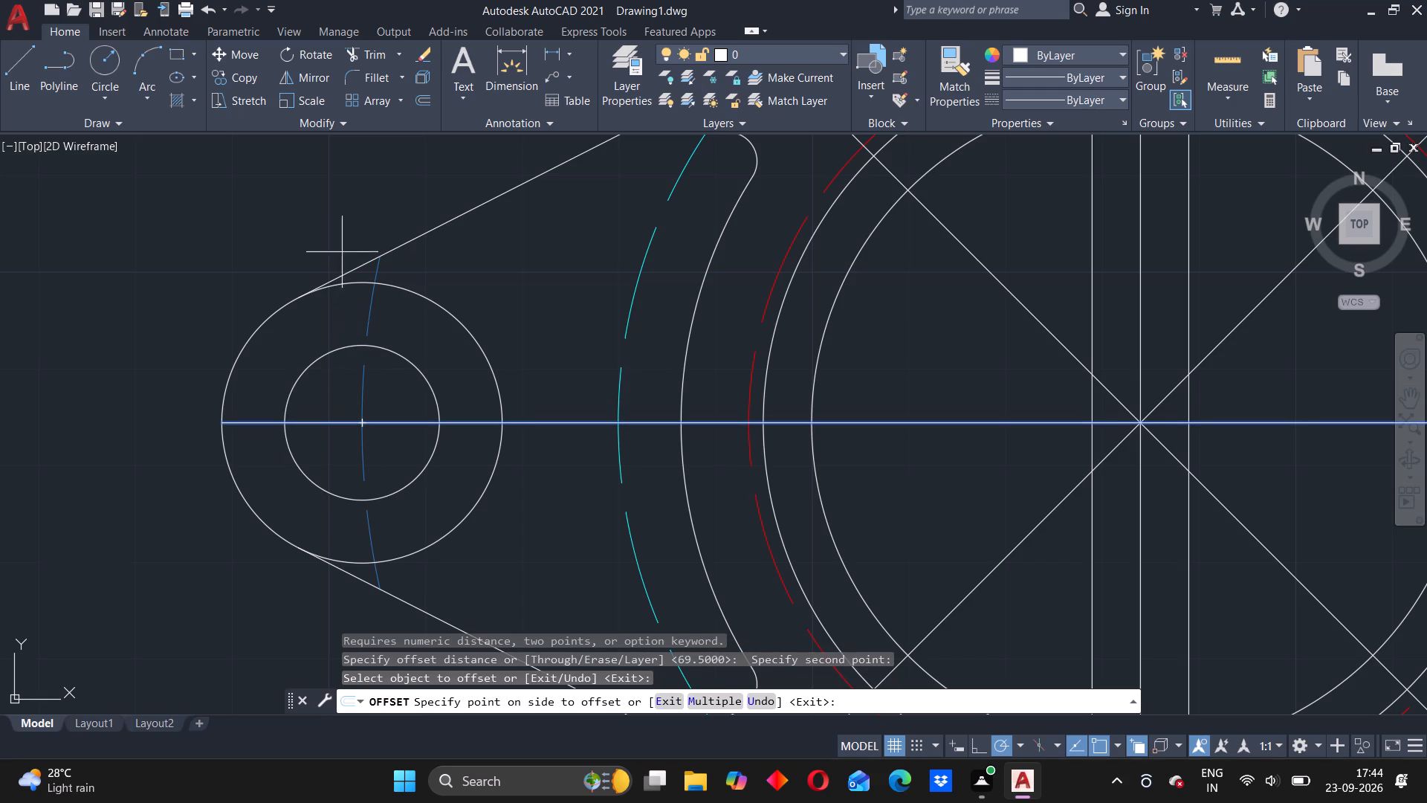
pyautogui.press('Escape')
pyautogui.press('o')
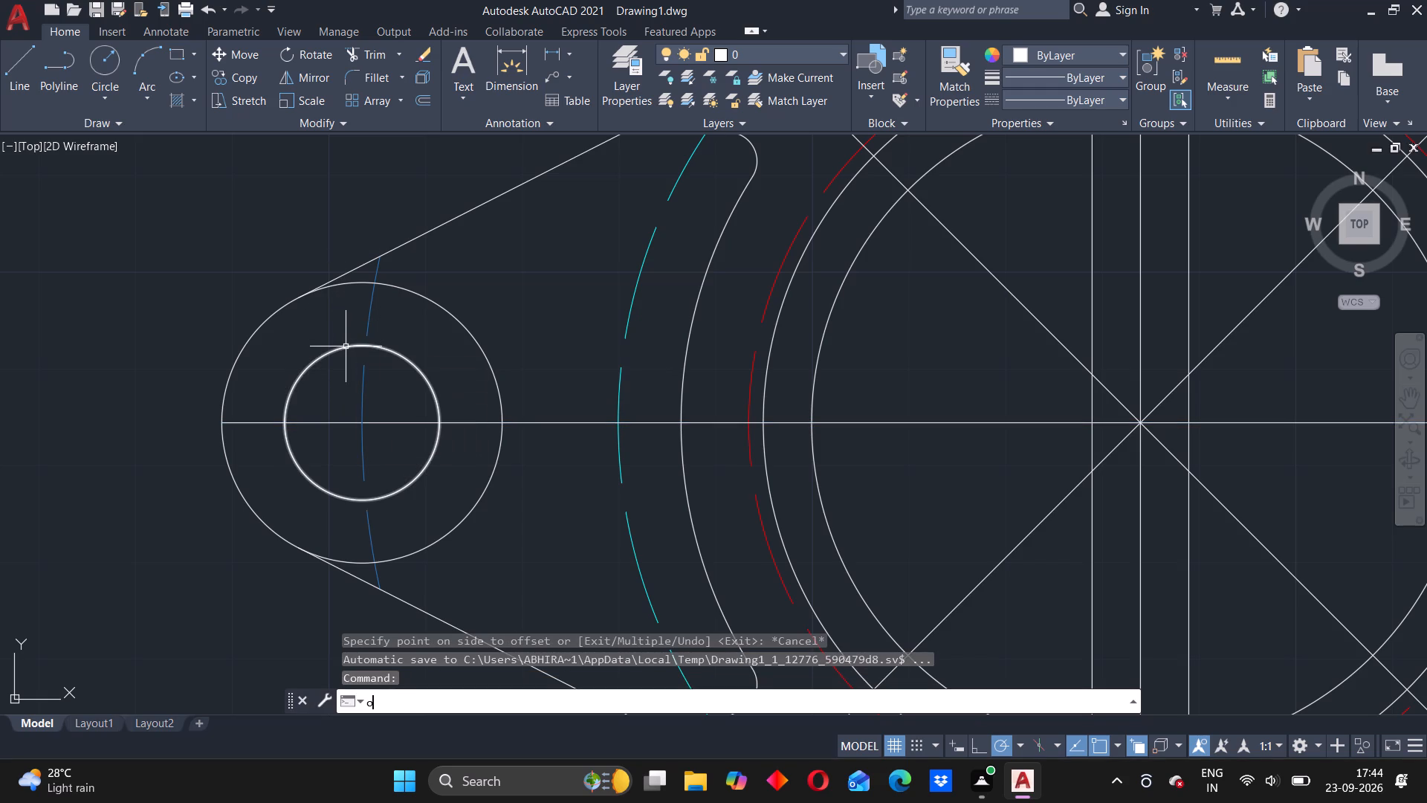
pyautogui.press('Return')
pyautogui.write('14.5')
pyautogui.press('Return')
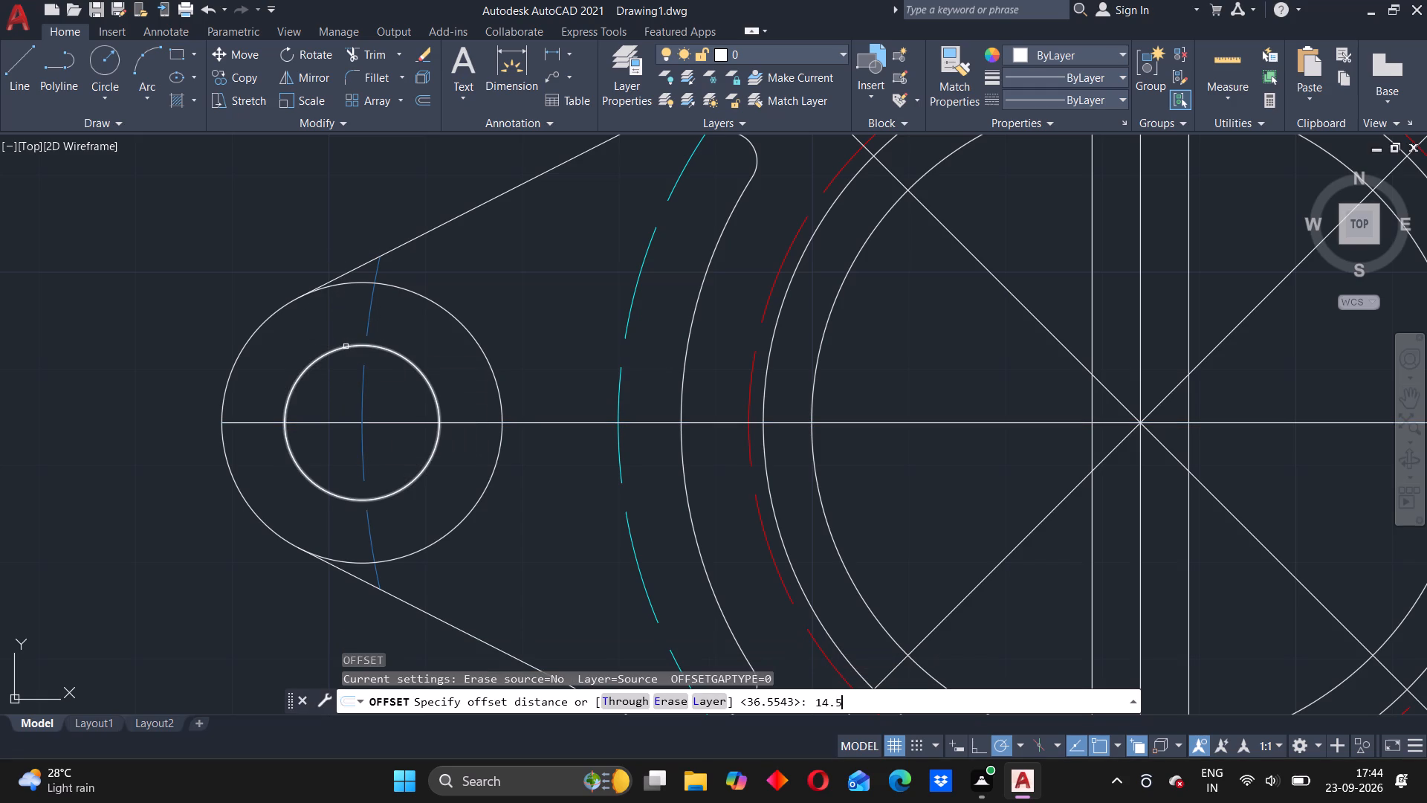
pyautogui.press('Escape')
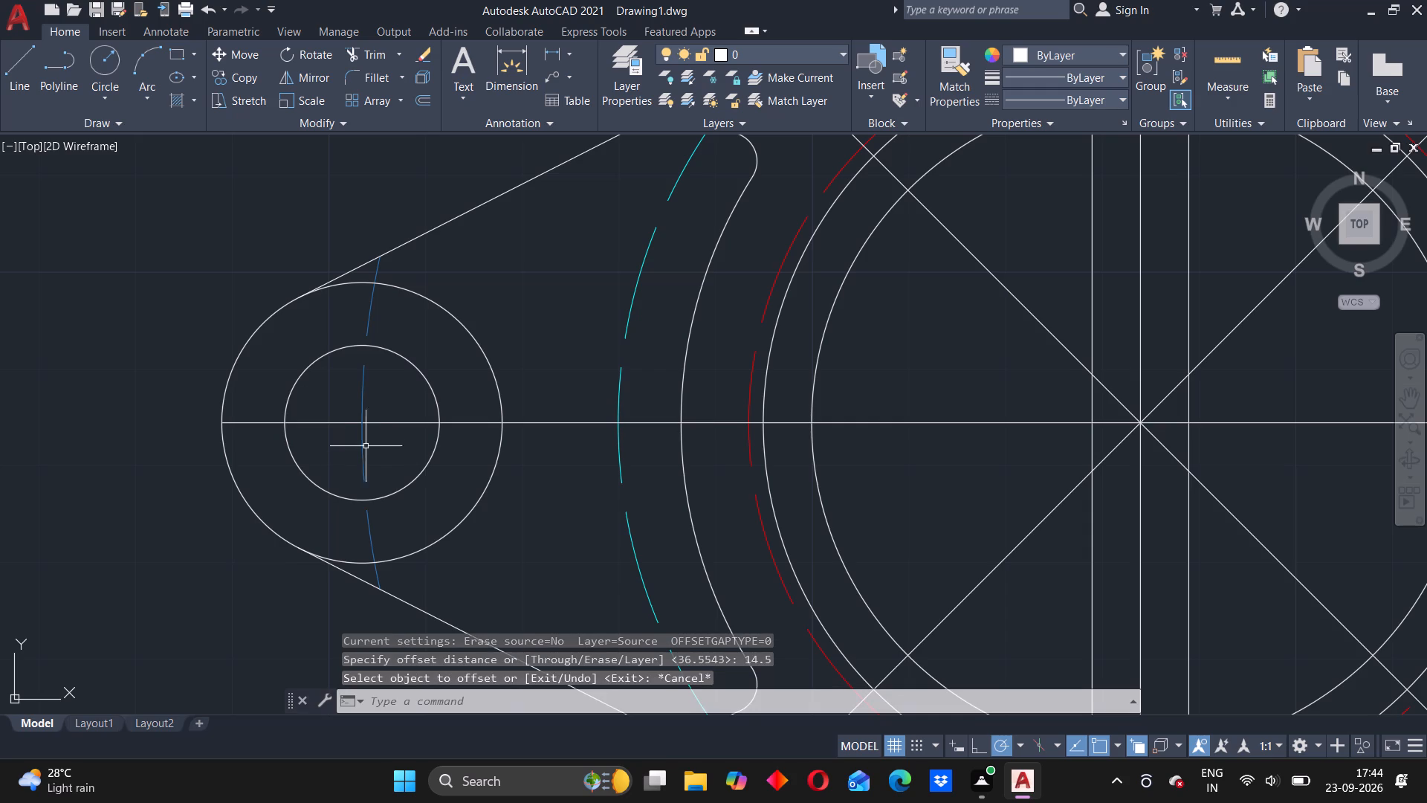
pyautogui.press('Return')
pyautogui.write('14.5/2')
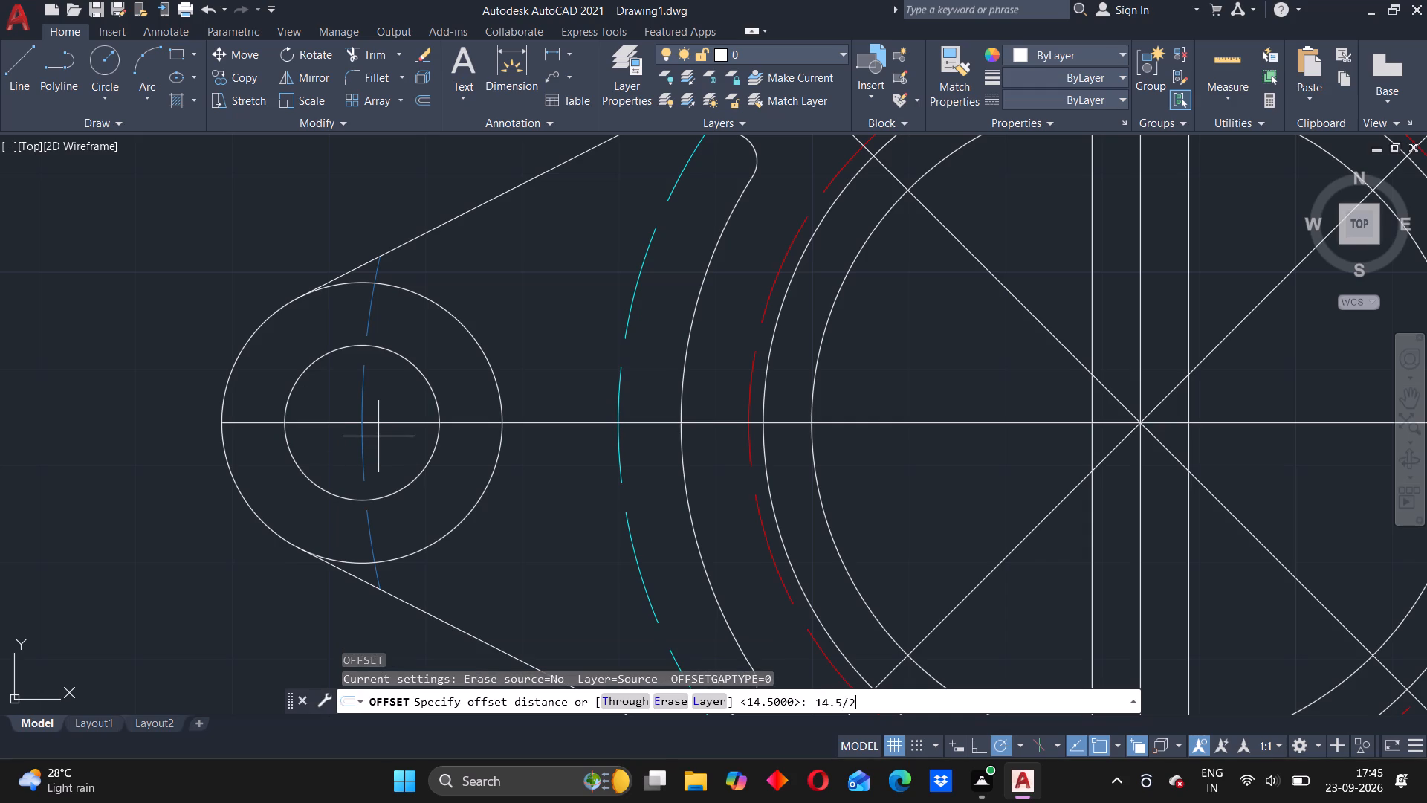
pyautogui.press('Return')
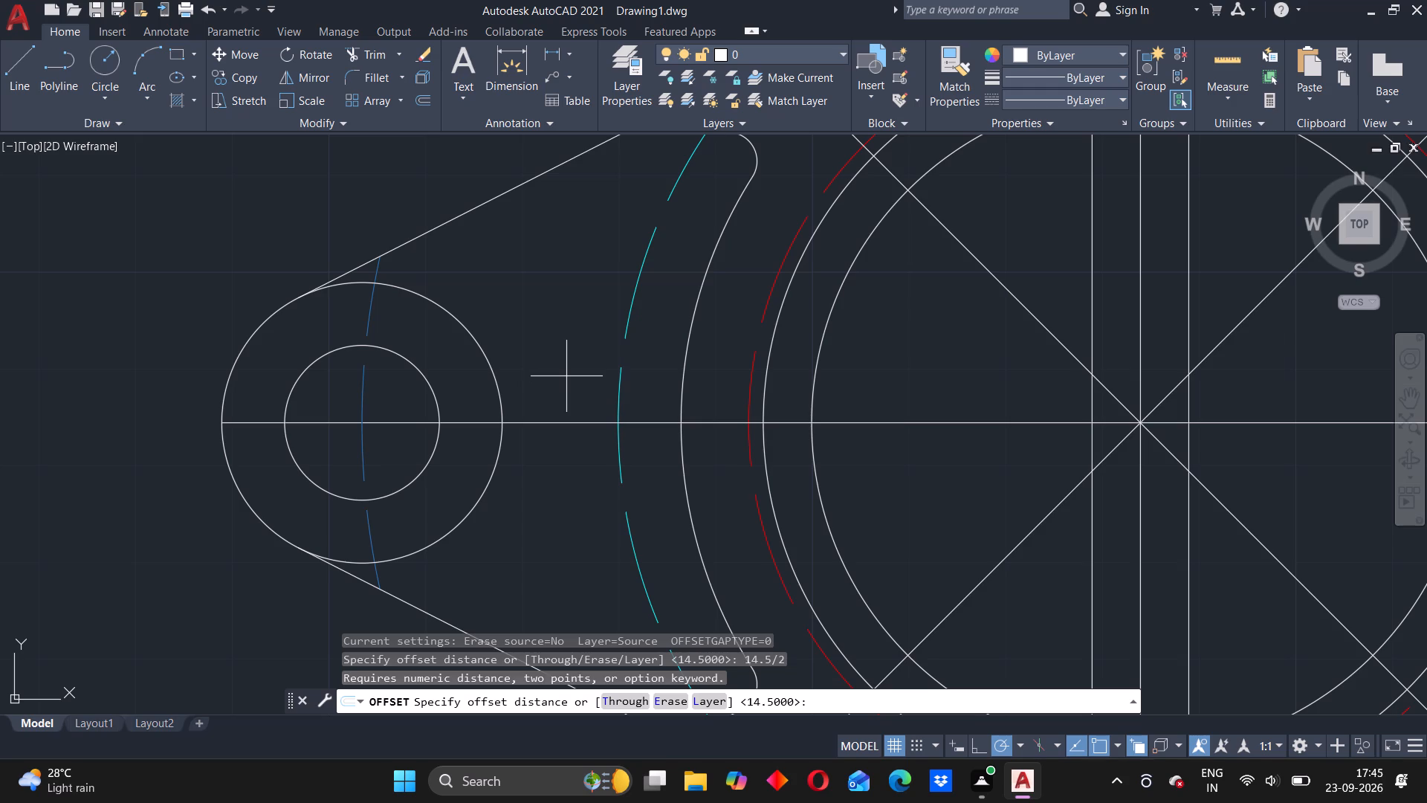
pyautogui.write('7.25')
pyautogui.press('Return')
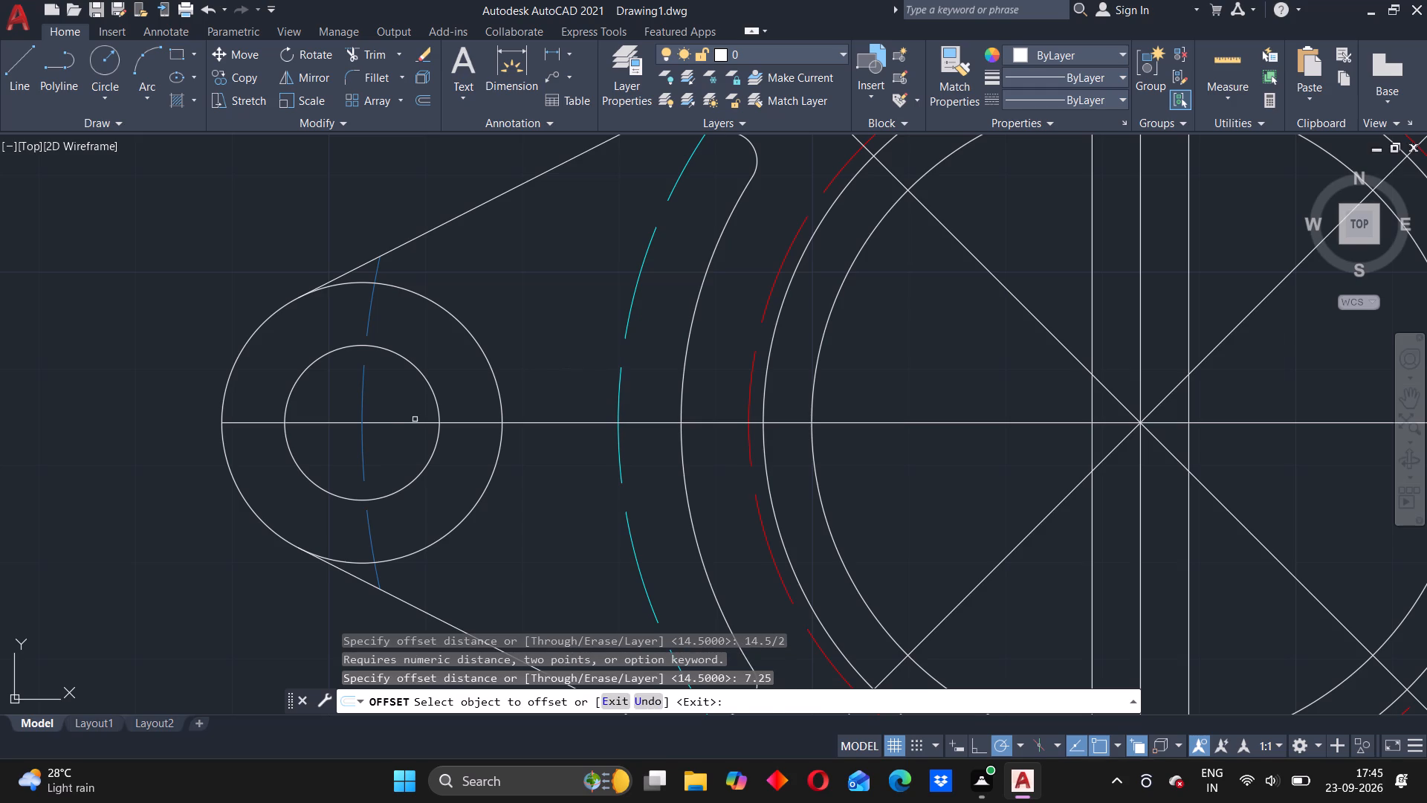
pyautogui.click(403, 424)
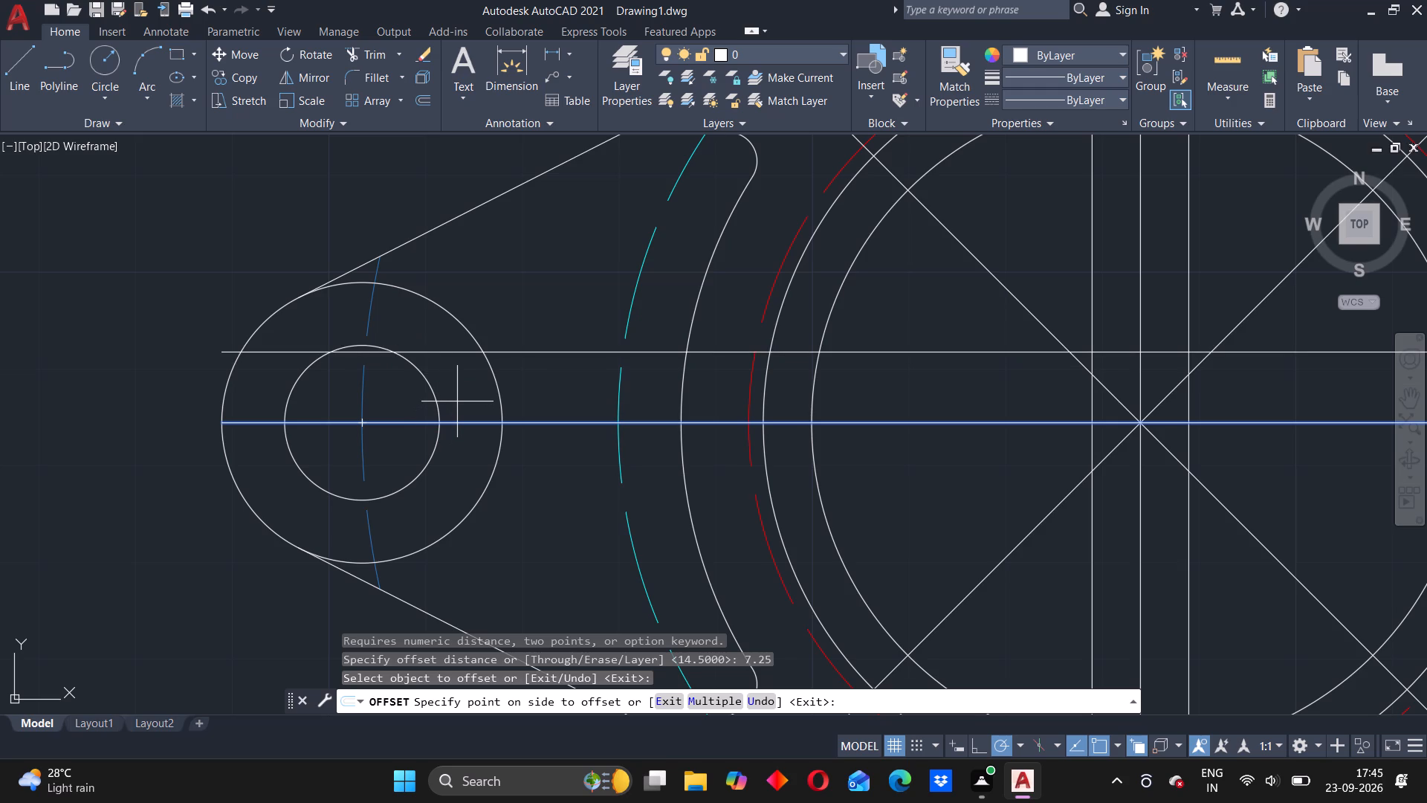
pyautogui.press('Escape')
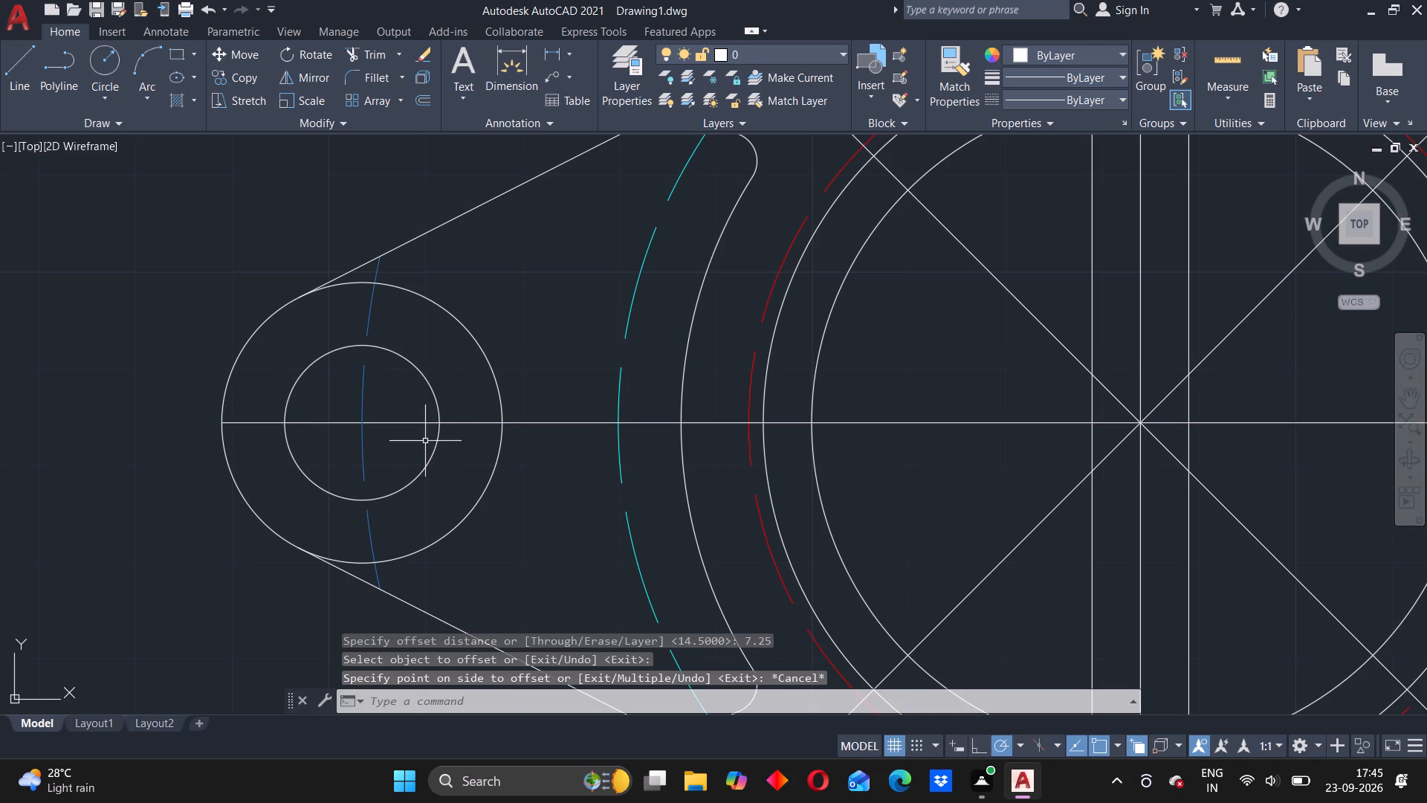
# Offset the horizontal centreline through the lugs by 14.5 to both sides, above and below.
pyautogui.press('o')
pyautogui.press('Return')
pyautogui.write('14.5')
pyautogui.press('Return')
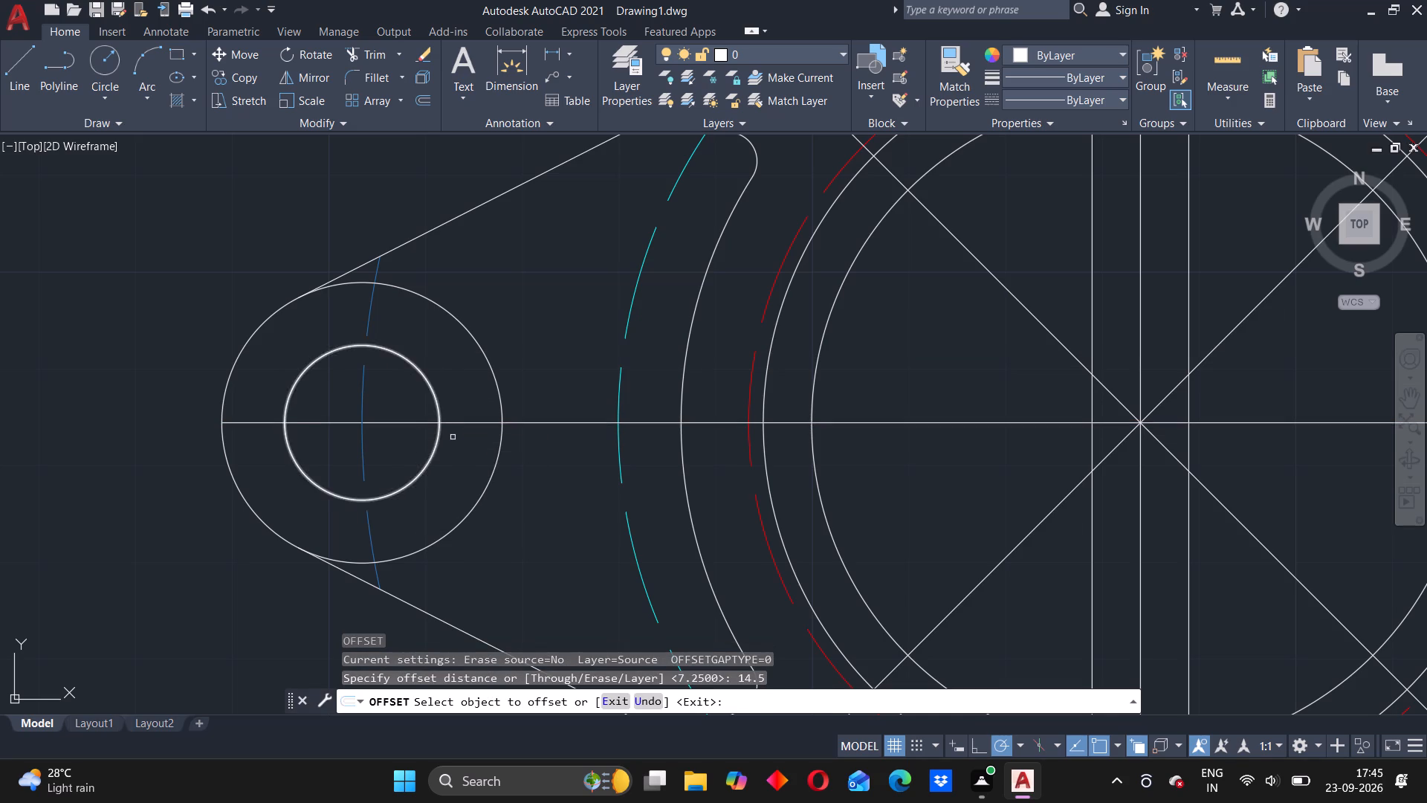
pyautogui.click(467, 422)
pyautogui.click(466, 372)
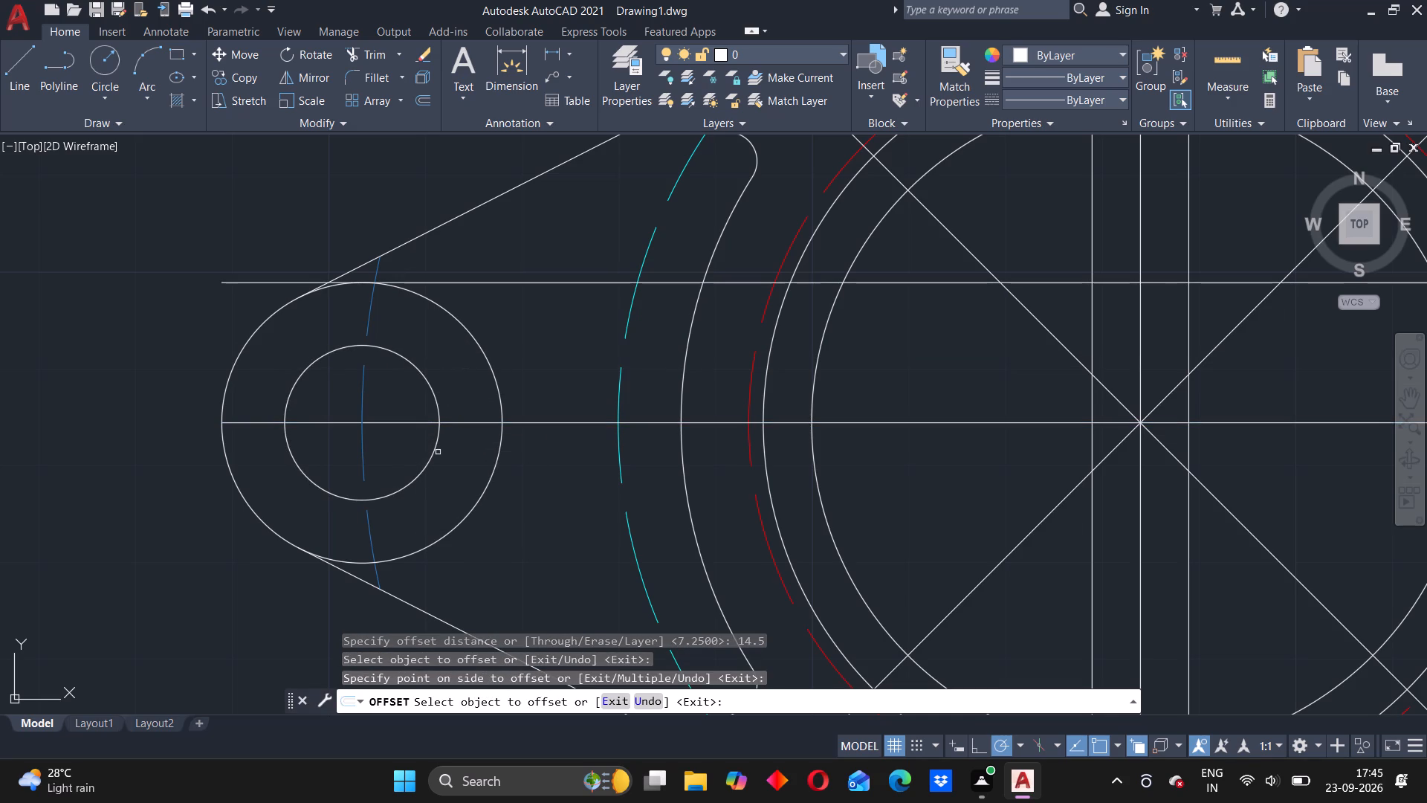
pyautogui.click(469, 427)
pyautogui.click(473, 422)
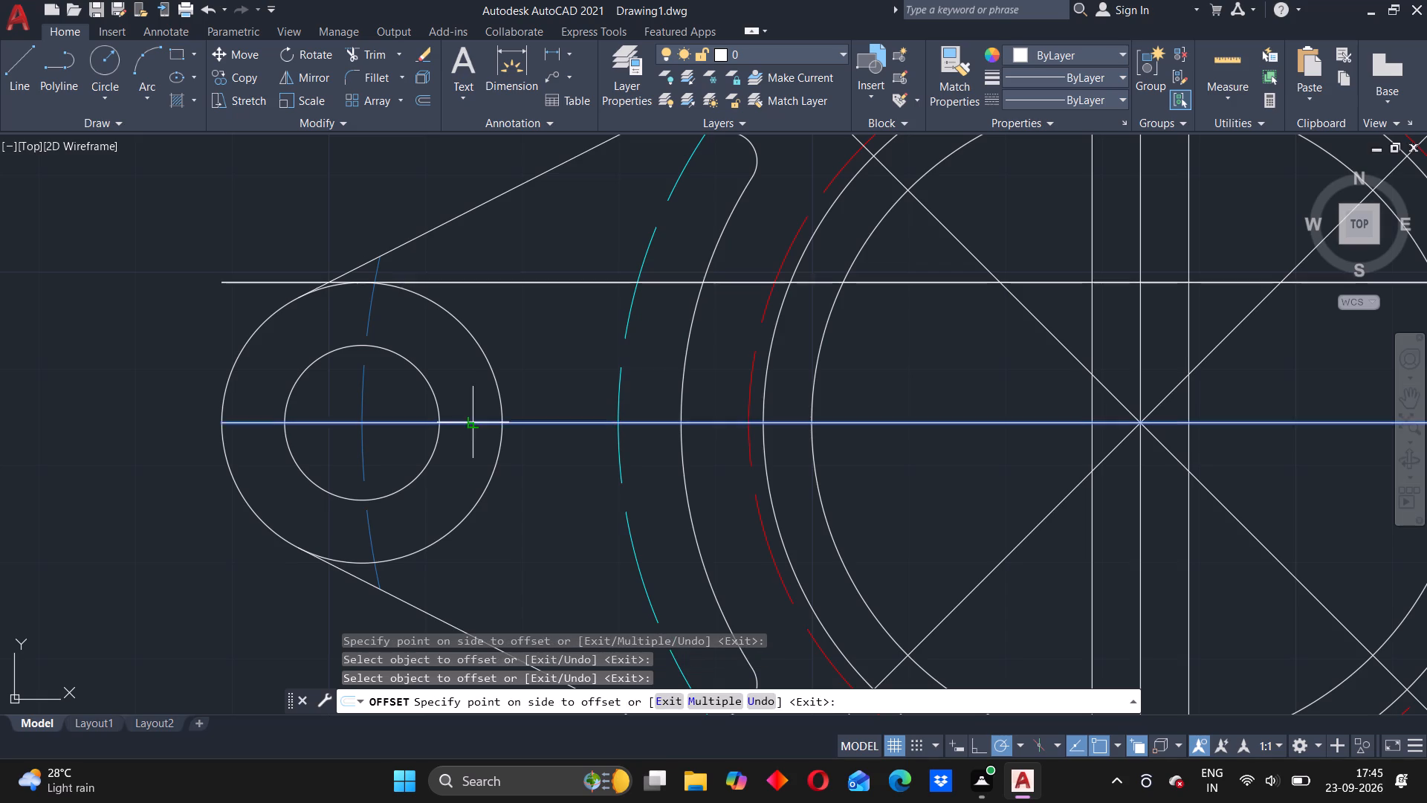
pyautogui.click(457, 500)
pyautogui.scroll(-2, 580, 497)
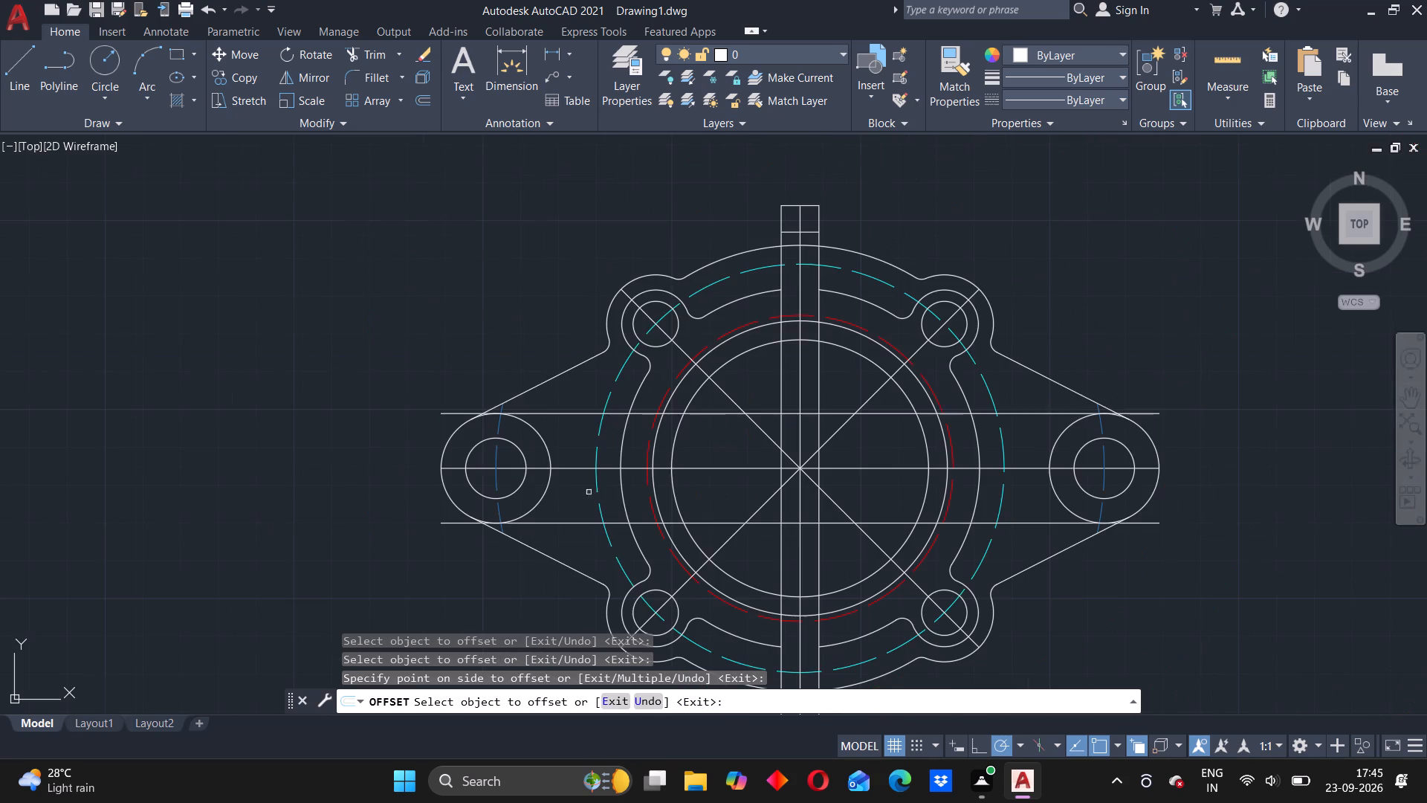
pyautogui.press('Escape')
# Trim the left ends of both offset lines back to the top and bottom tangent points of the left lug's outer circle.
pyautogui.write('tr')
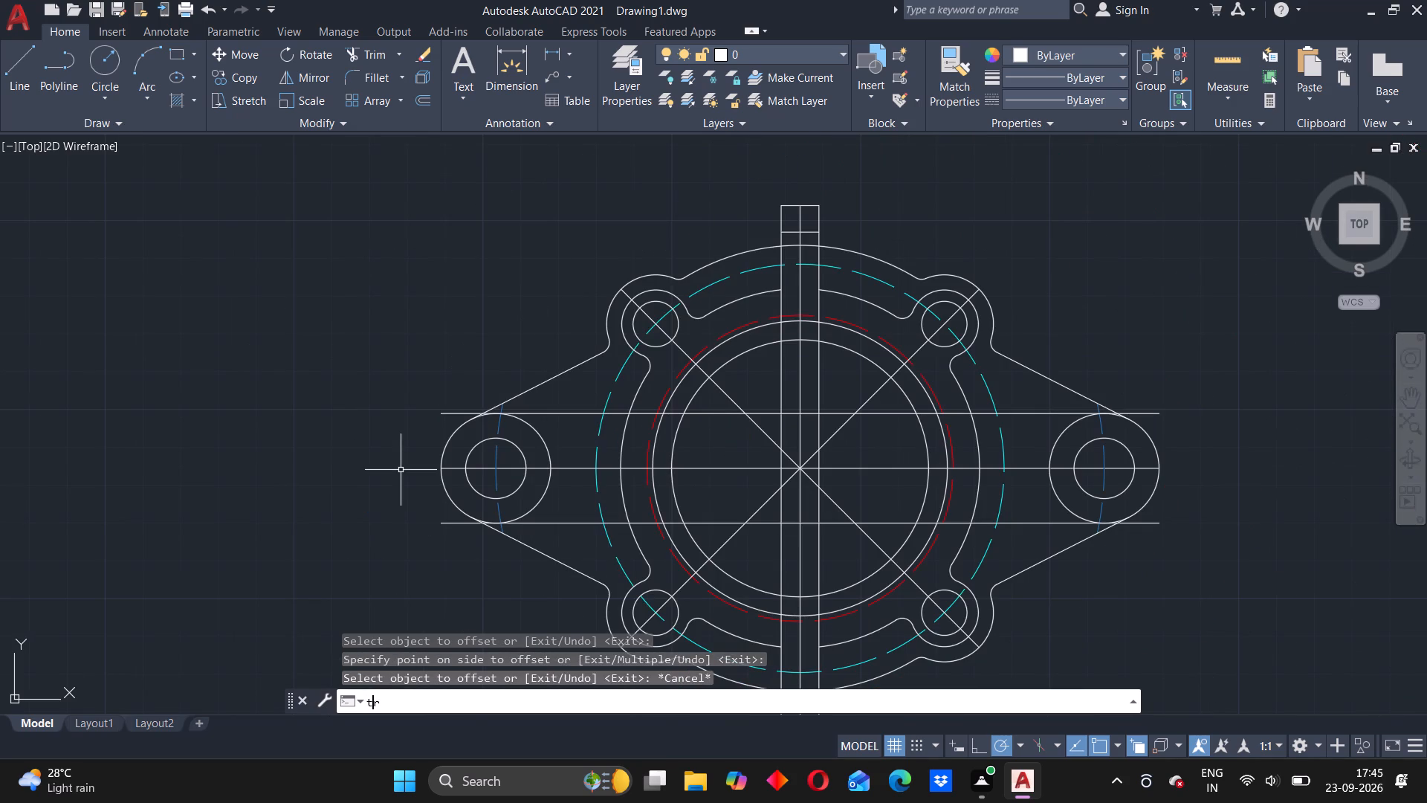
pyautogui.press('Return')
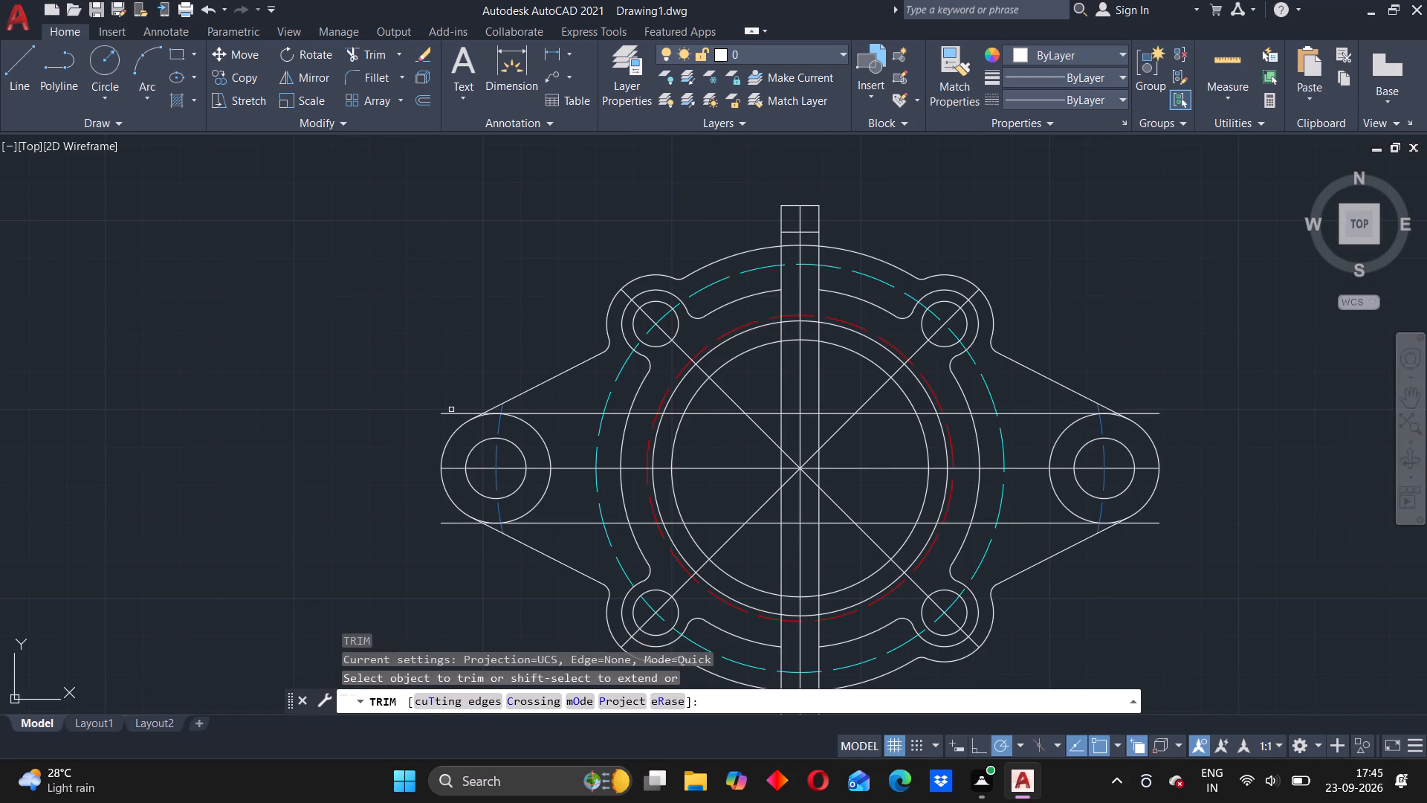
pyautogui.click(453, 413)
pyautogui.scroll(-3, 510, 423)
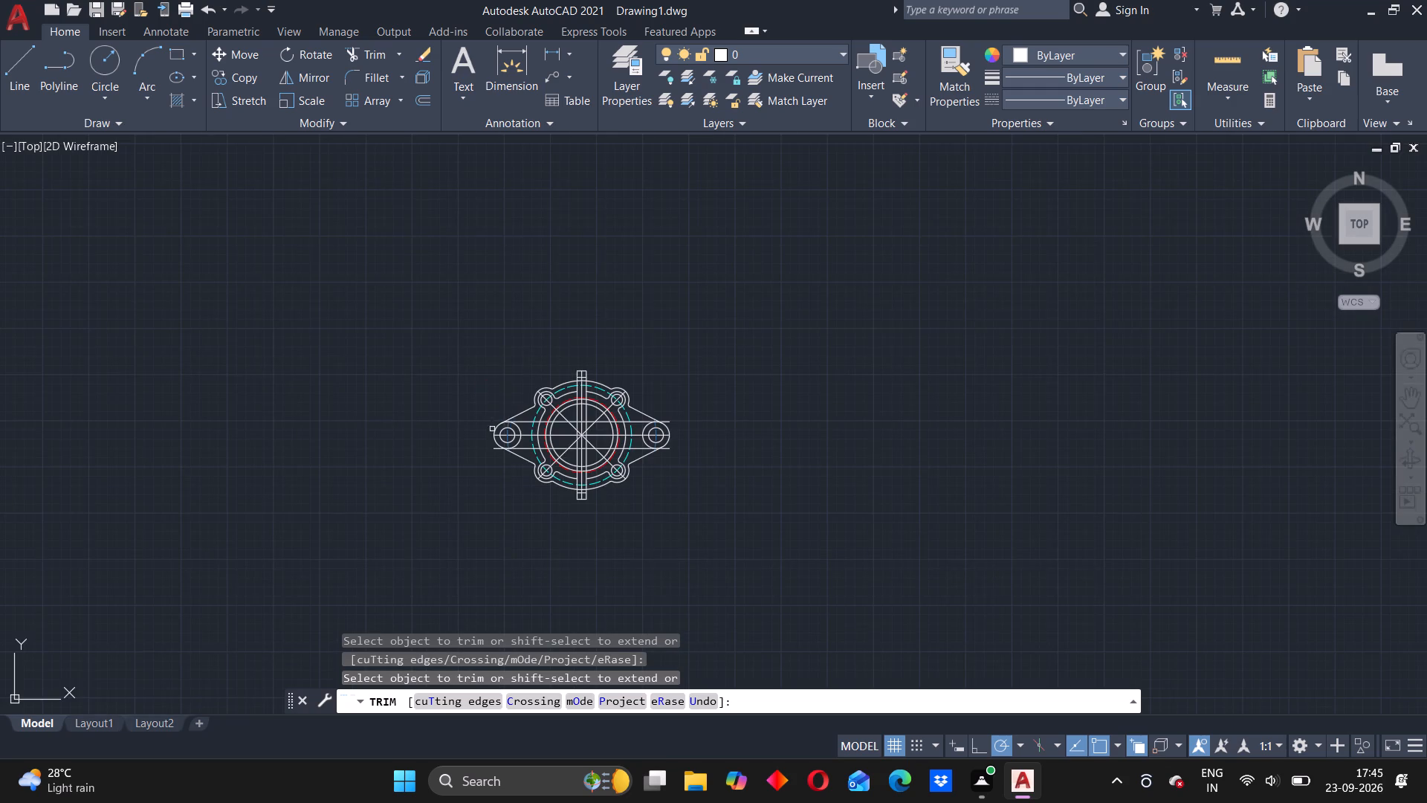
pyautogui.scroll(7, 501, 442)
pyautogui.scroll(2, 514, 271)
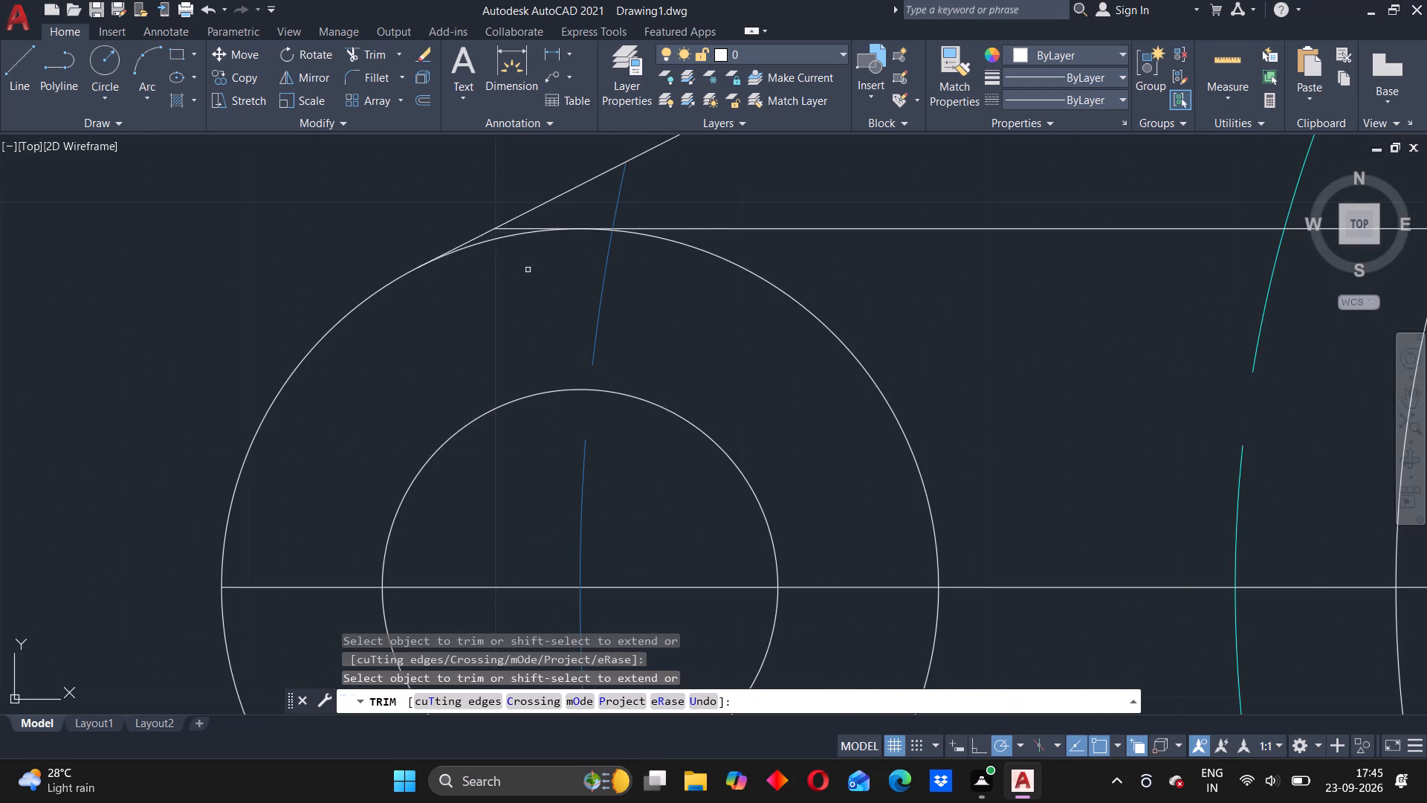
pyautogui.scroll(1, 529, 270)
pyautogui.moveTo(531, 276); pyautogui.dragTo(525, 345, button='middle')
pyautogui.click(506, 273)
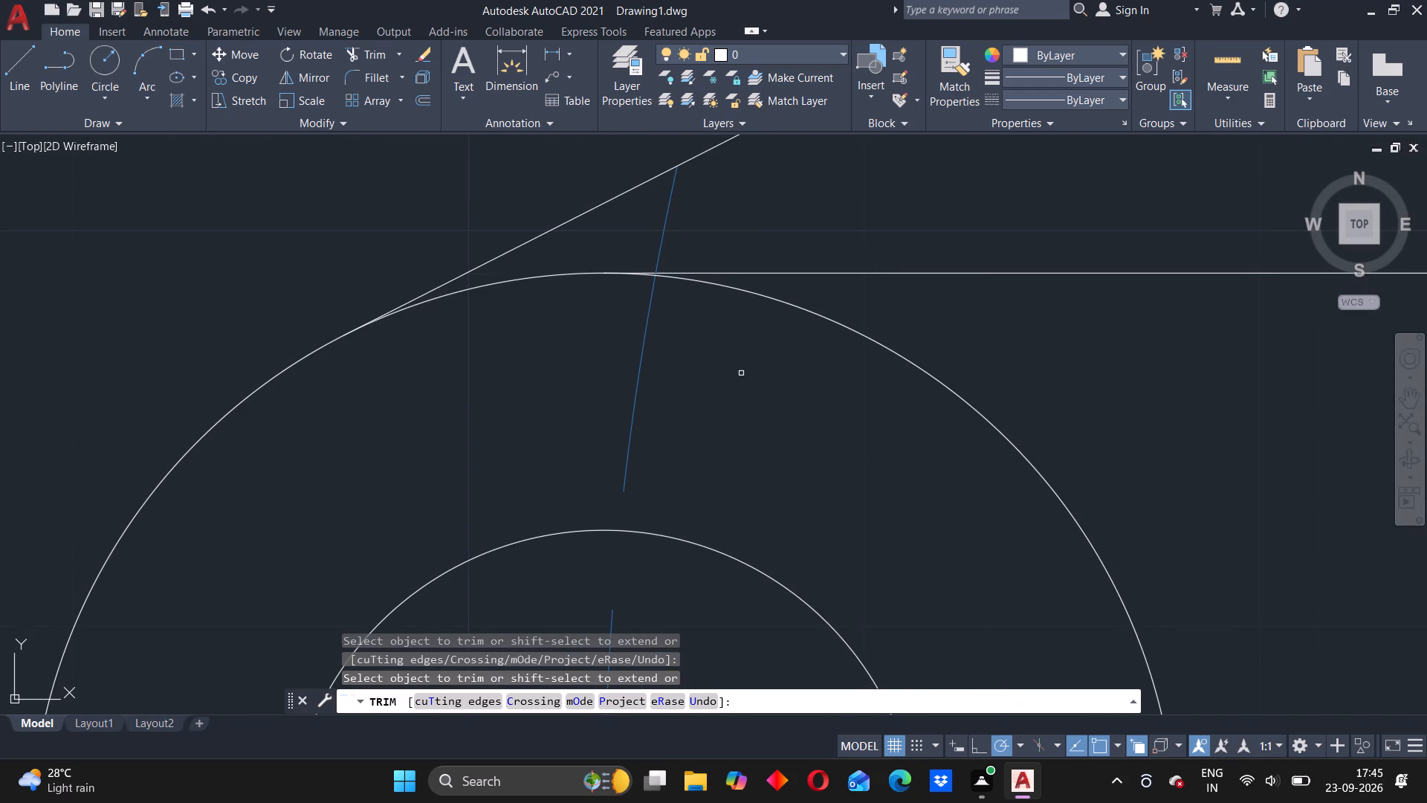
pyautogui.scroll(-3, 734, 381)
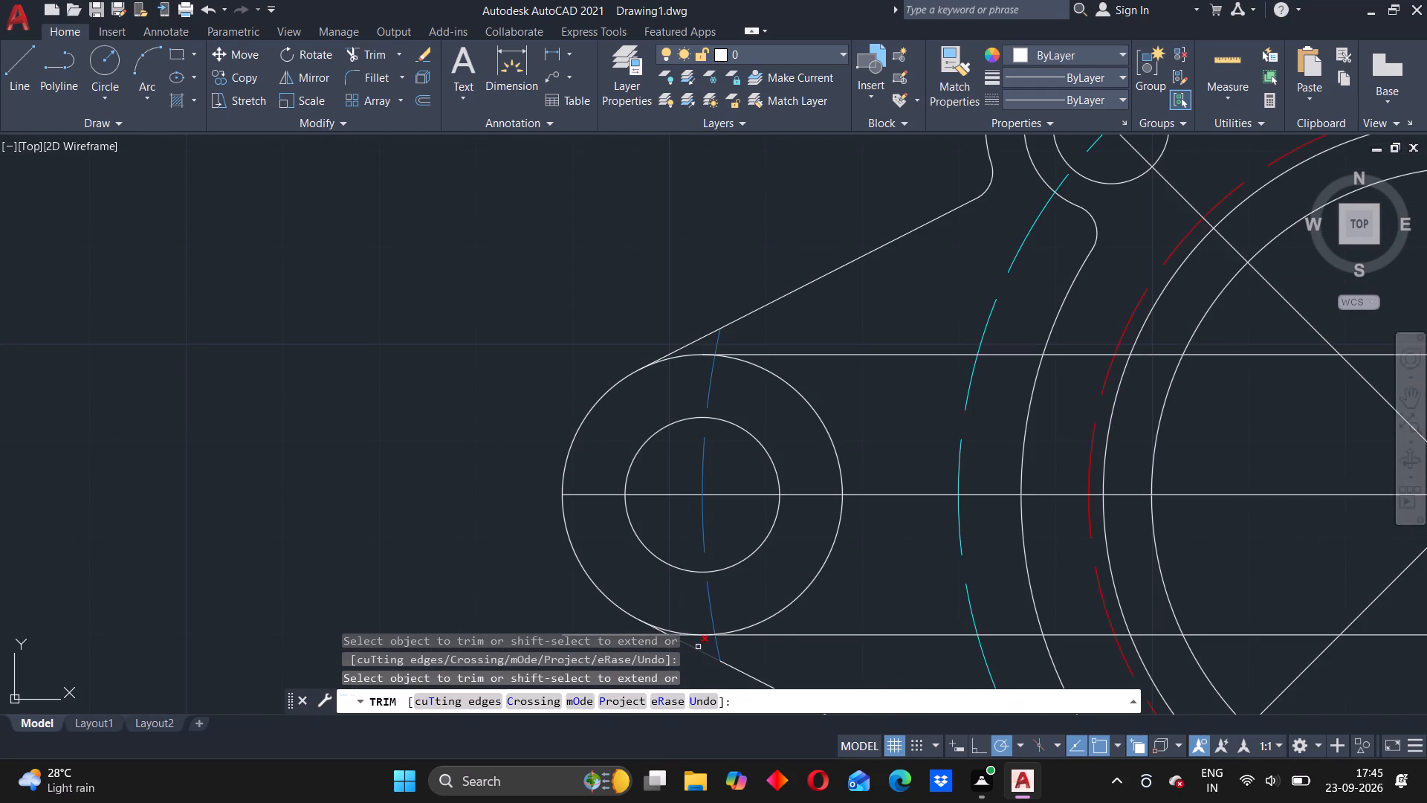
pyautogui.moveTo(829, 610); pyautogui.dragTo(804, 493, button='middle')
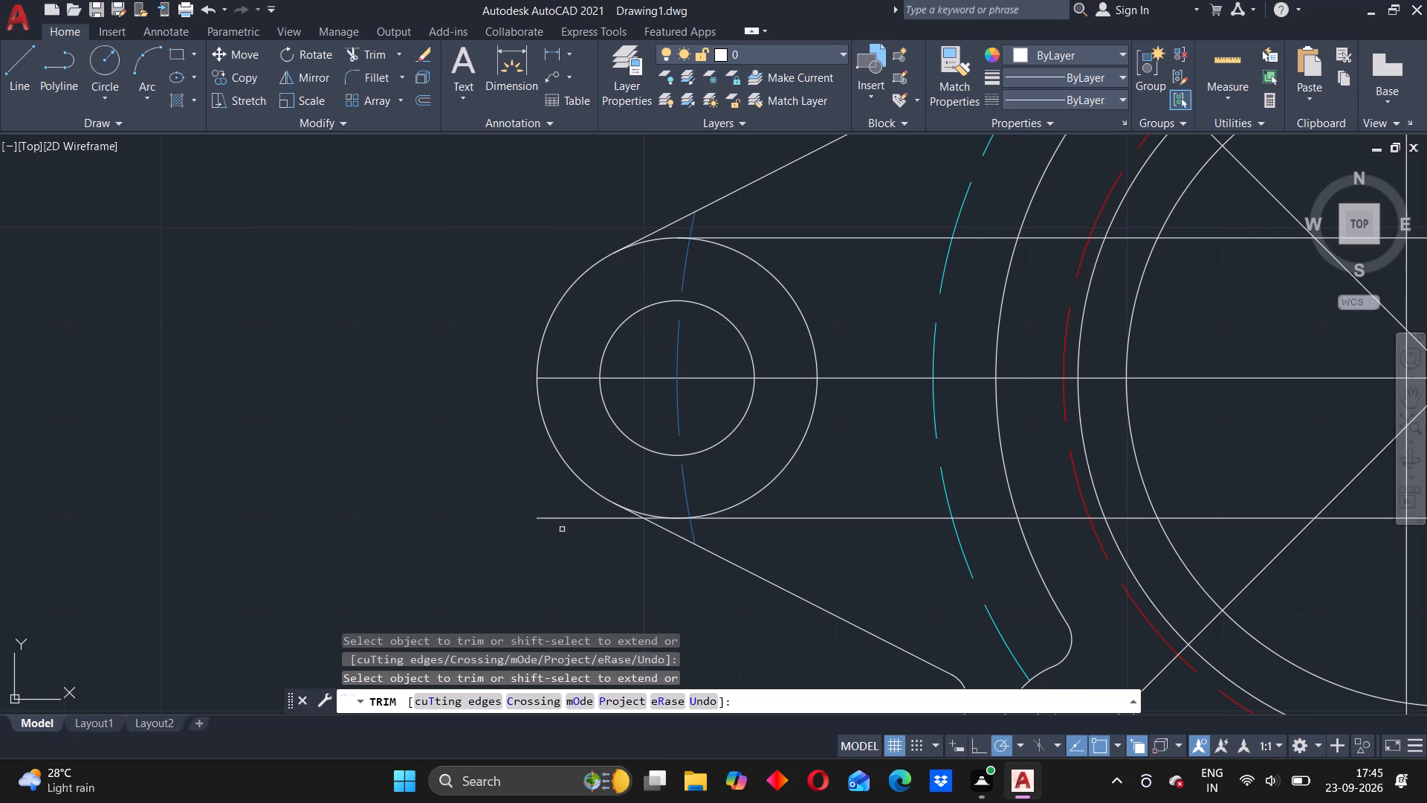
pyautogui.click(577, 517)
pyautogui.scroll(-2, 642, 528)
pyautogui.scroll(7, 659, 521)
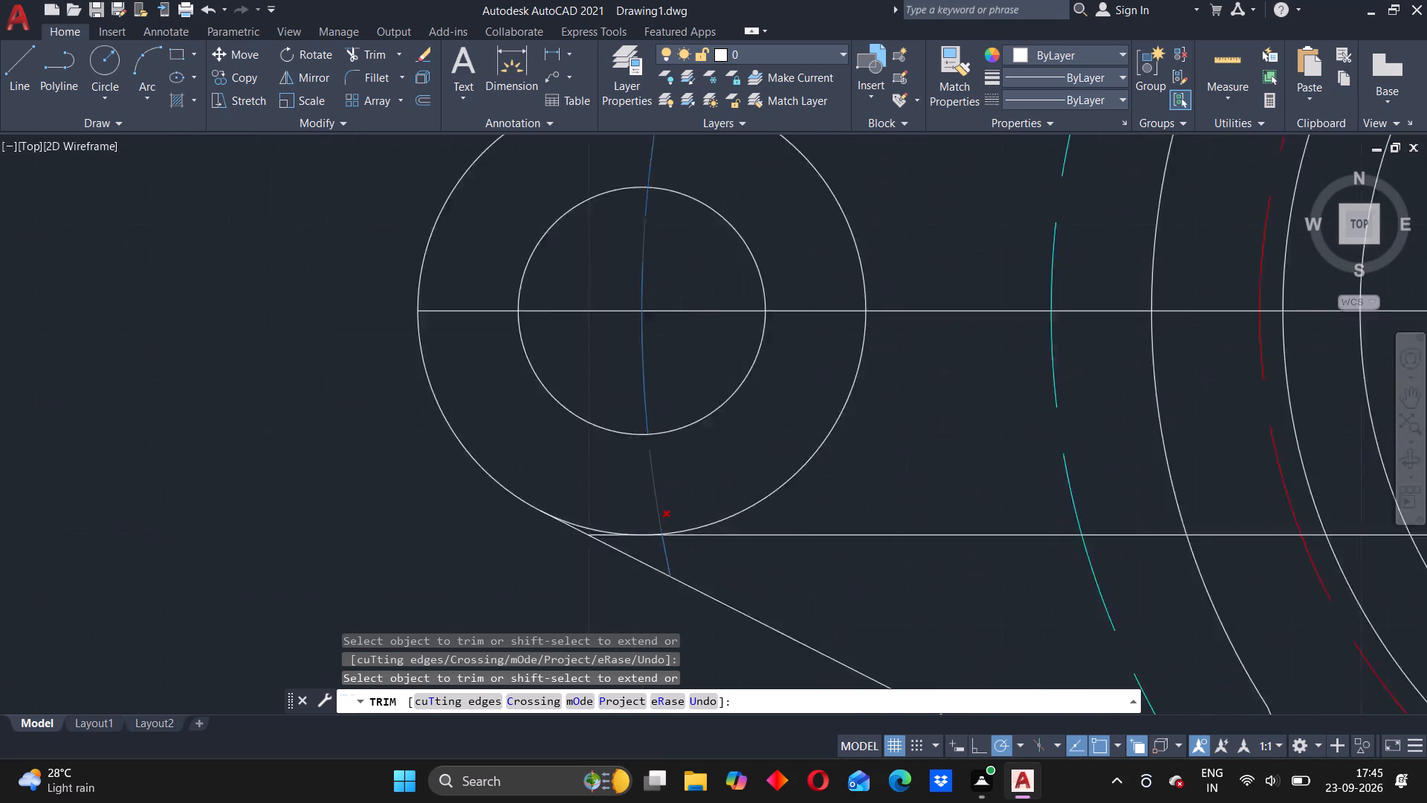
pyautogui.click(505, 559)
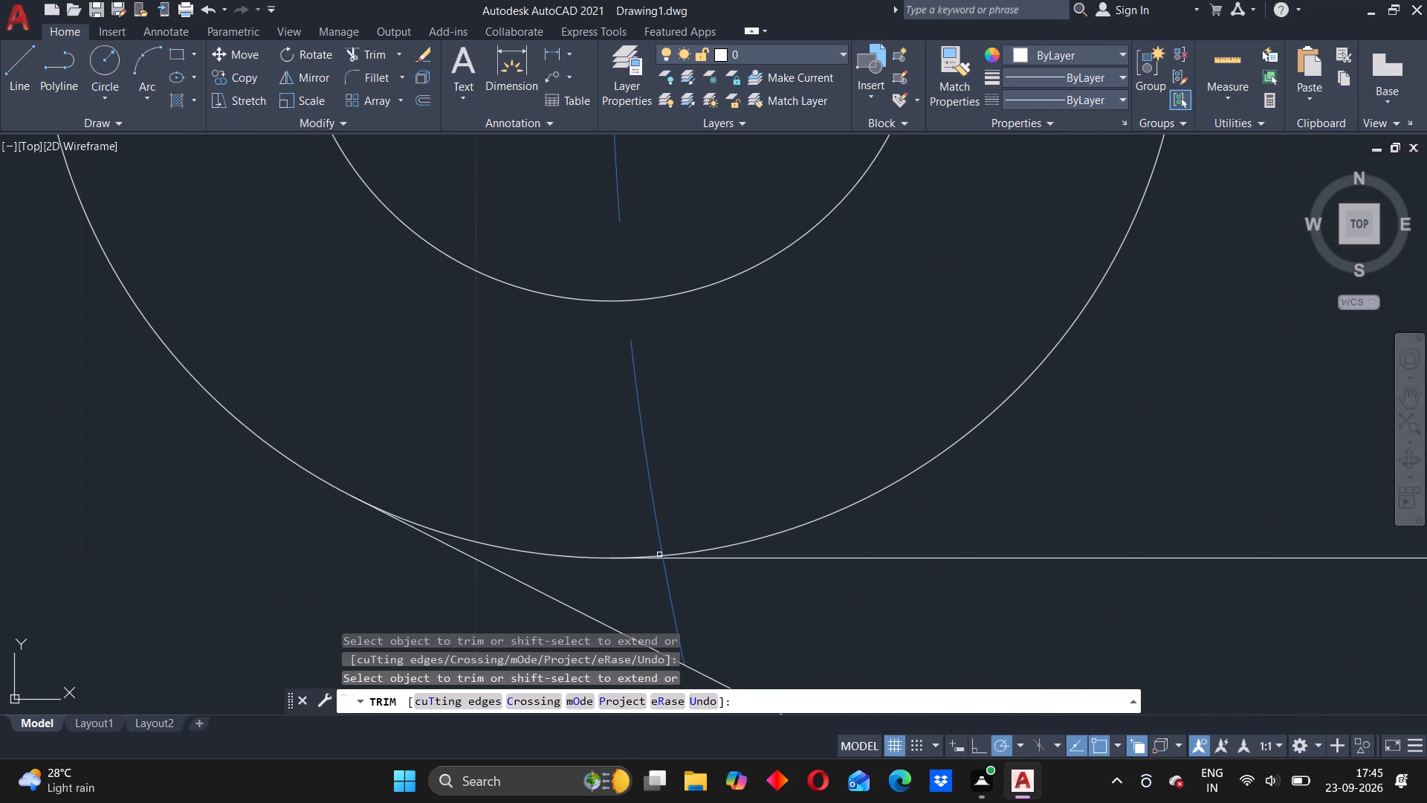
# Trim both offset lines between the flange's inner outline and the red dashed circle, on the left and right sides.
pyautogui.scroll(-5, 714, 541)
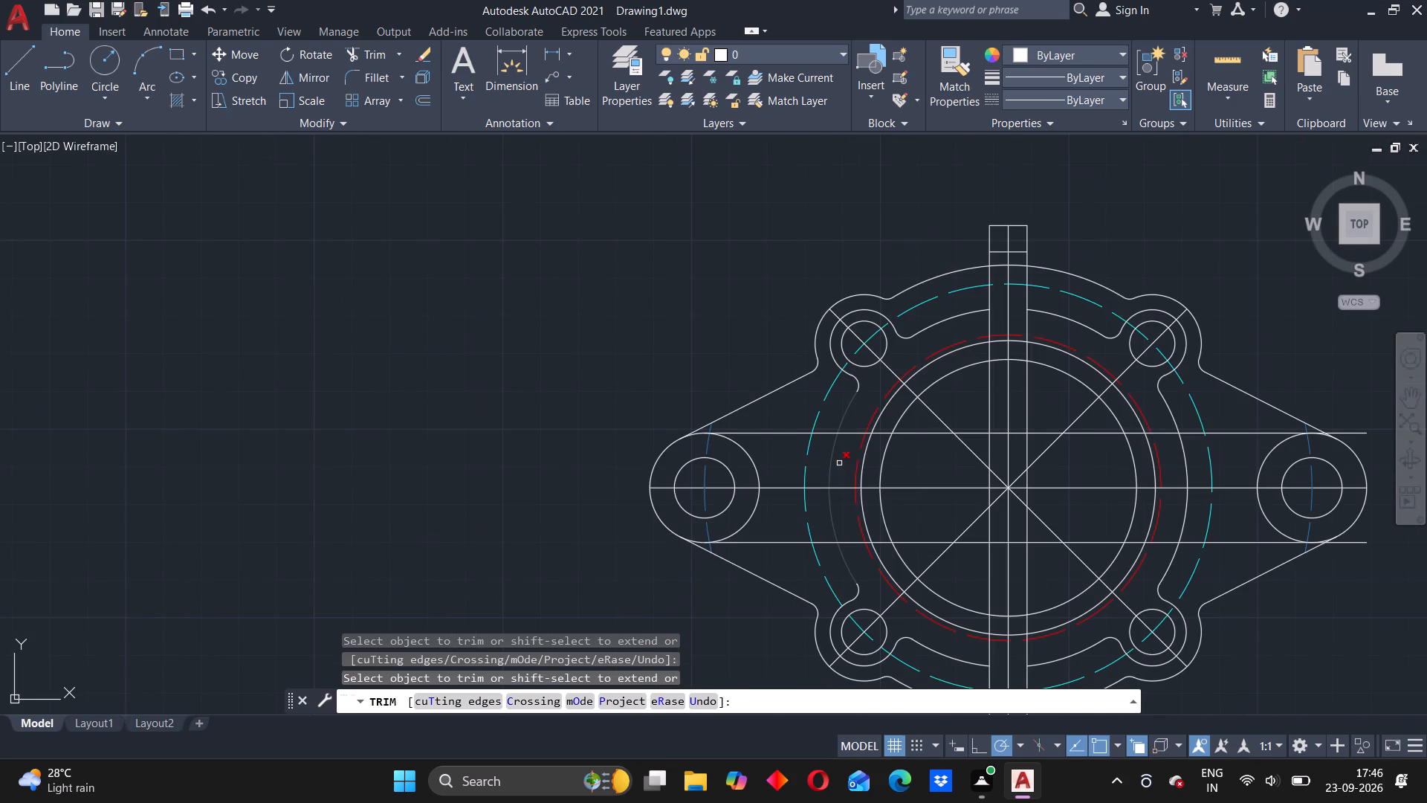
pyautogui.scroll(1, 854, 445)
pyautogui.click(852, 429)
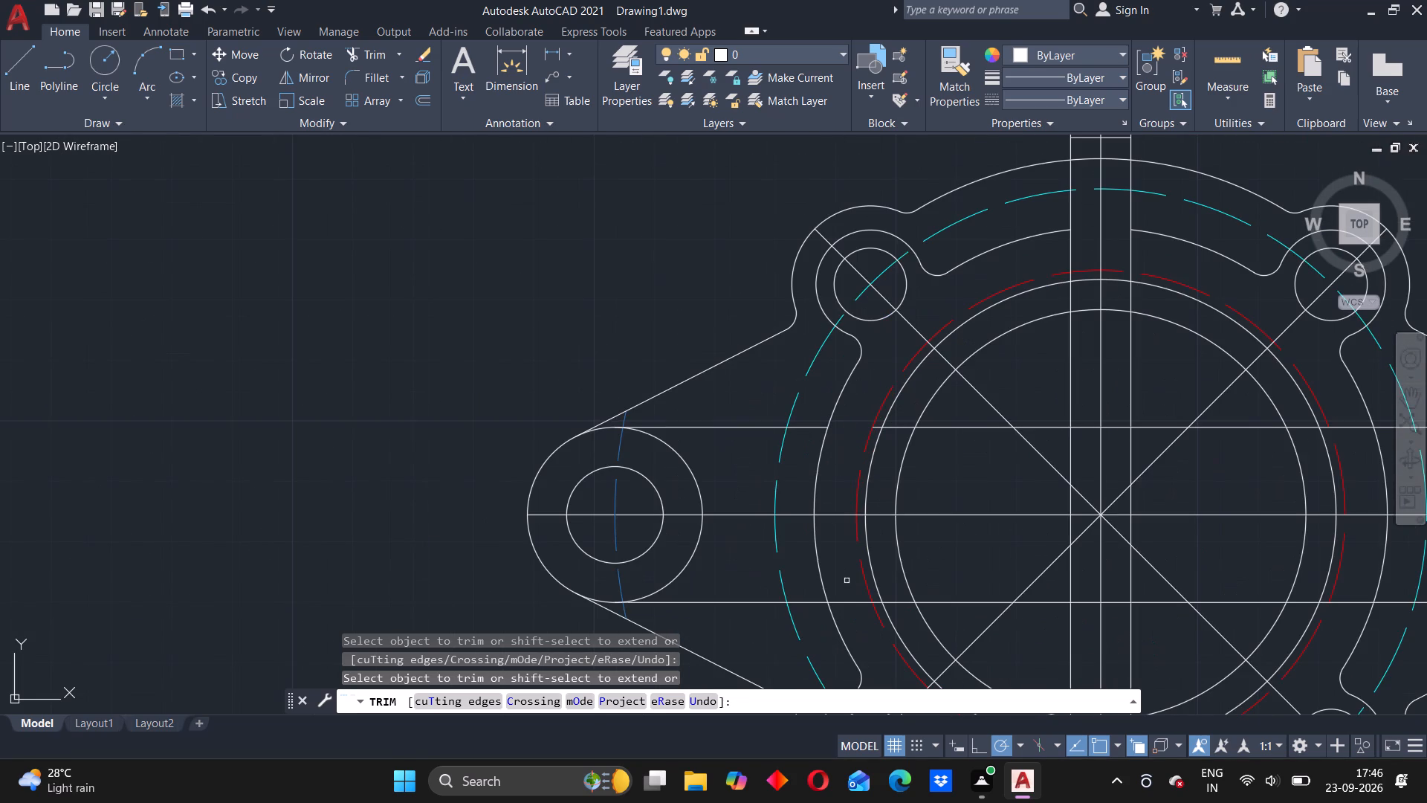
pyautogui.click(847, 602)
pyautogui.moveTo(1074, 569); pyautogui.dragTo(489, 505, button='middle')
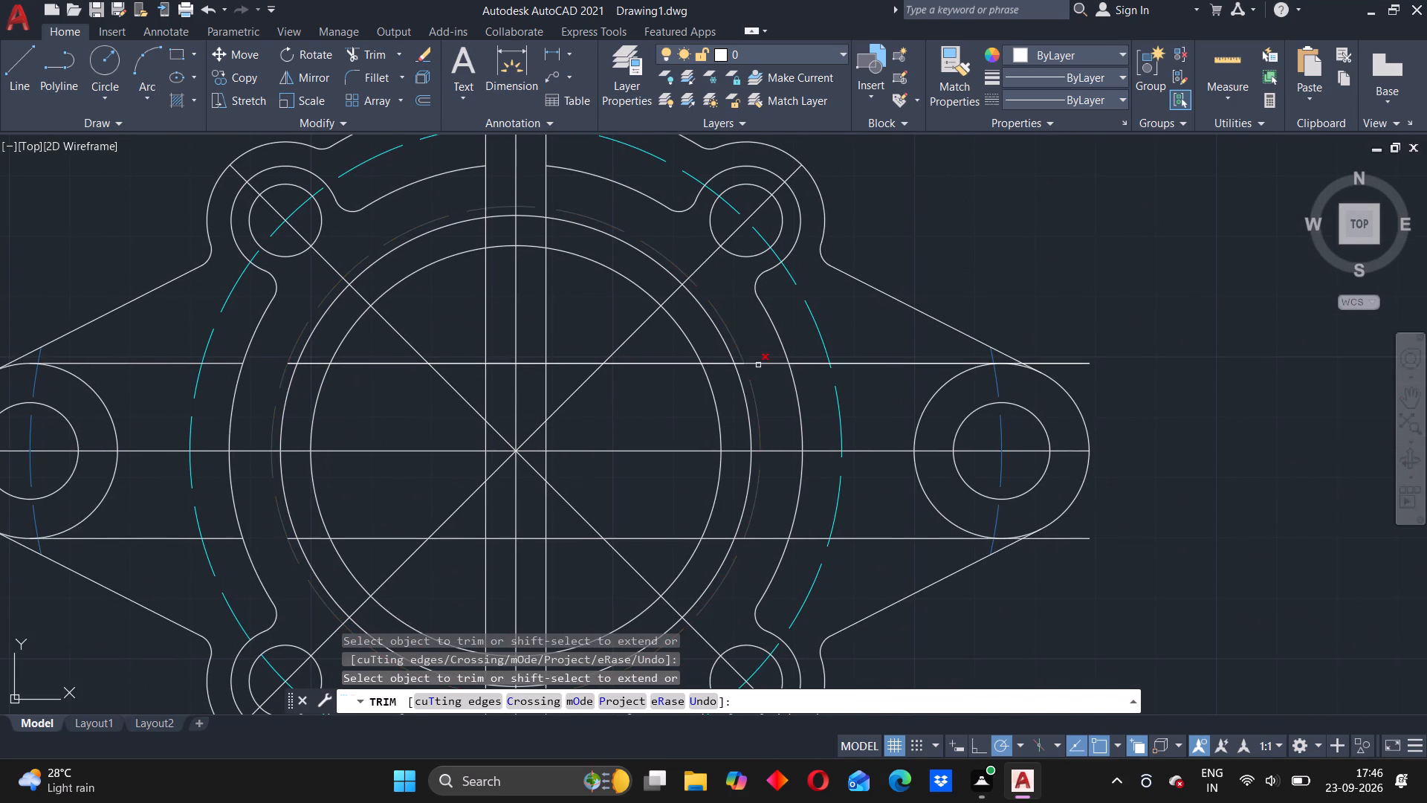
pyautogui.click(759, 368)
pyautogui.click(762, 355)
pyautogui.moveTo(772, 529); pyautogui.dragTo(771, 534)
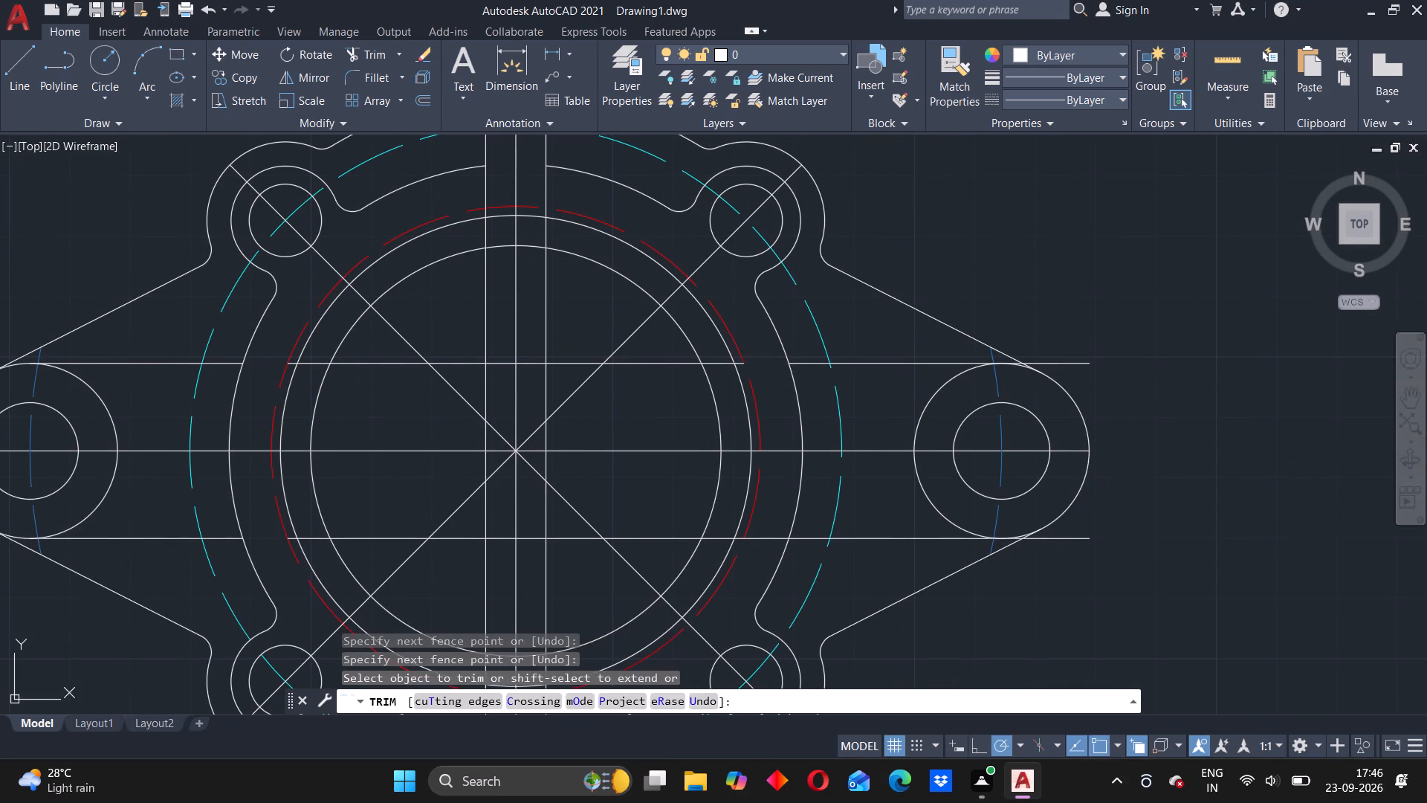
pyautogui.moveTo(771, 534); pyautogui.dragTo(765, 552)
# Trim the right ends of both offset lines back to the top and bottom tangent points of the right lug's outer circle.
pyautogui.click(1065, 539)
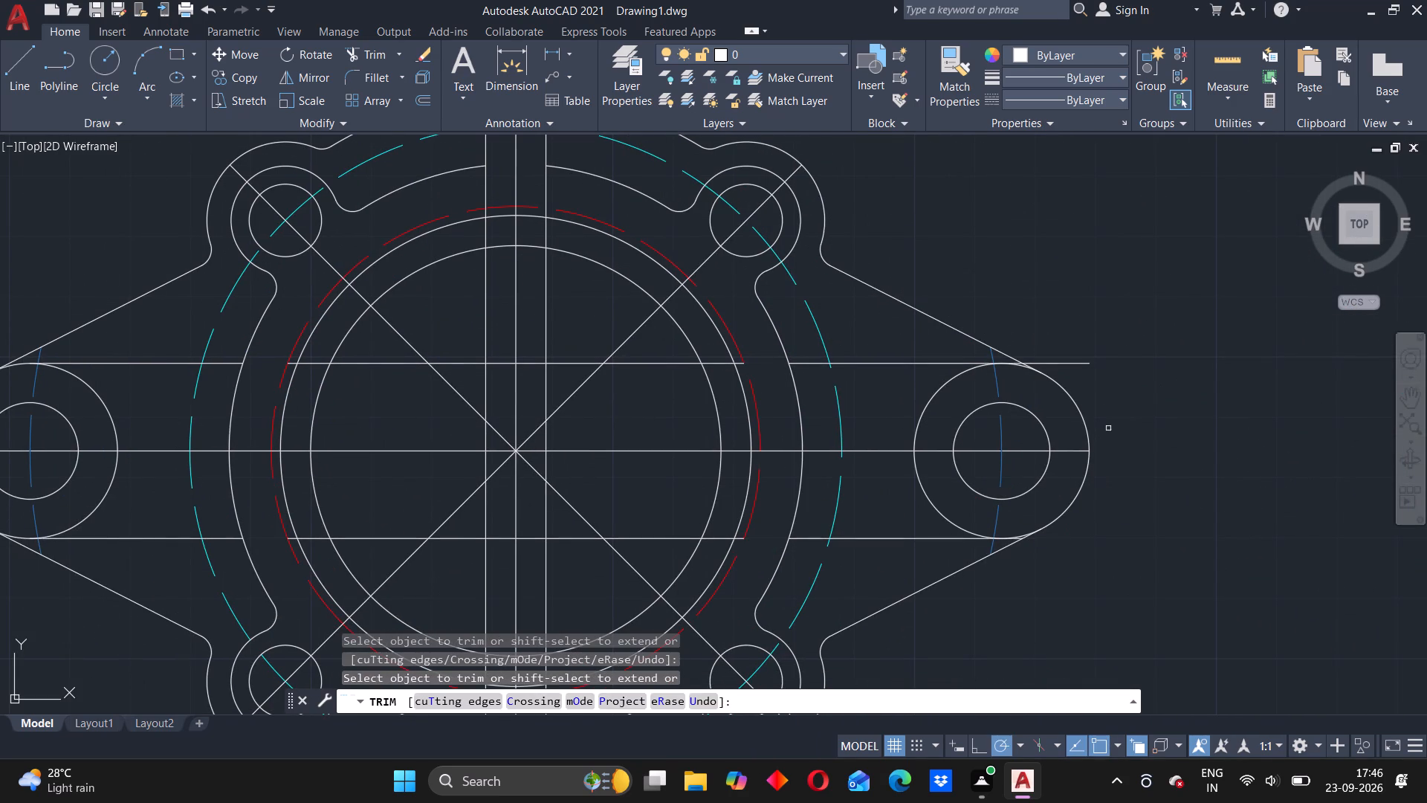
pyautogui.click(1067, 364)
pyautogui.scroll(-2, 1023, 375)
pyautogui.scroll(3, 1017, 371)
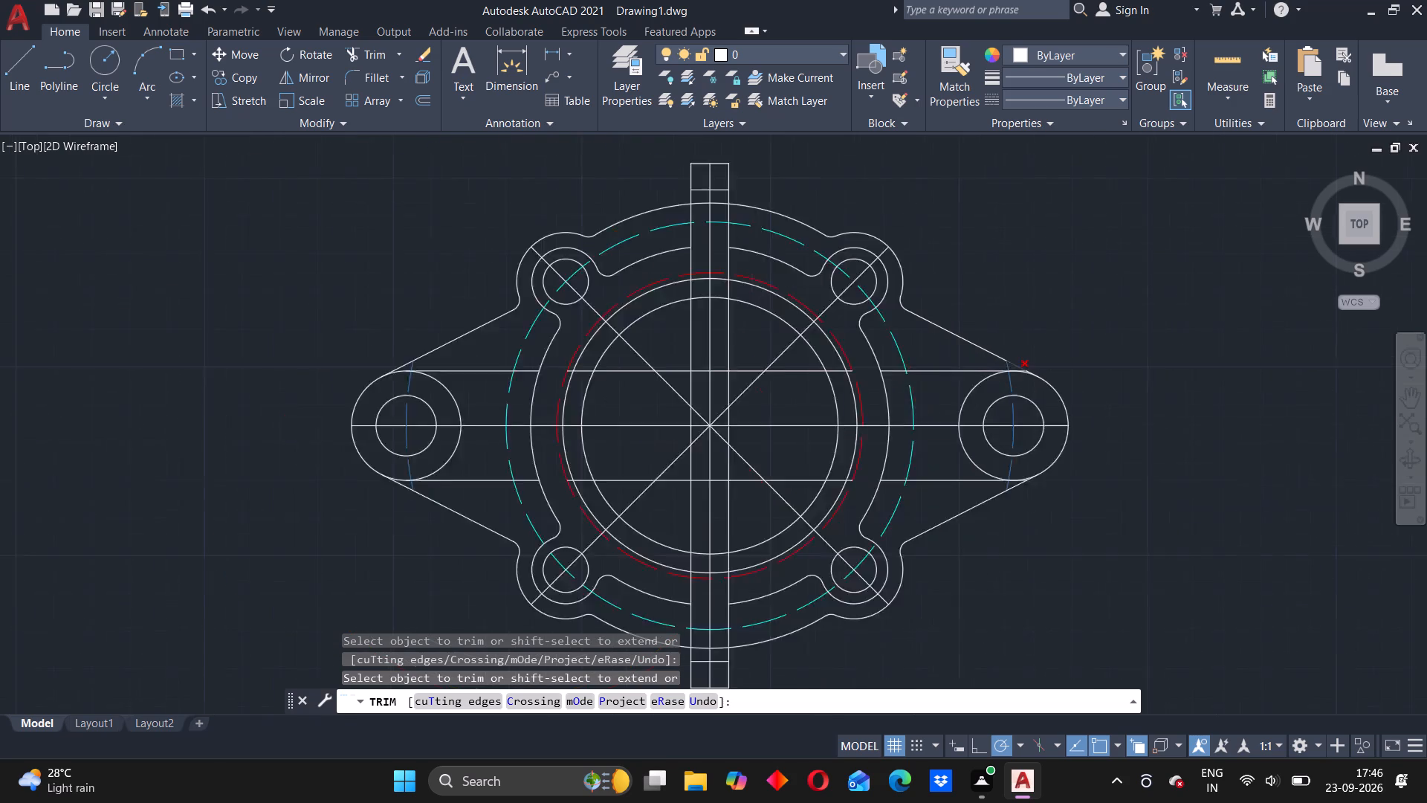
pyautogui.scroll(6, 1017, 371)
pyautogui.click(1058, 363)
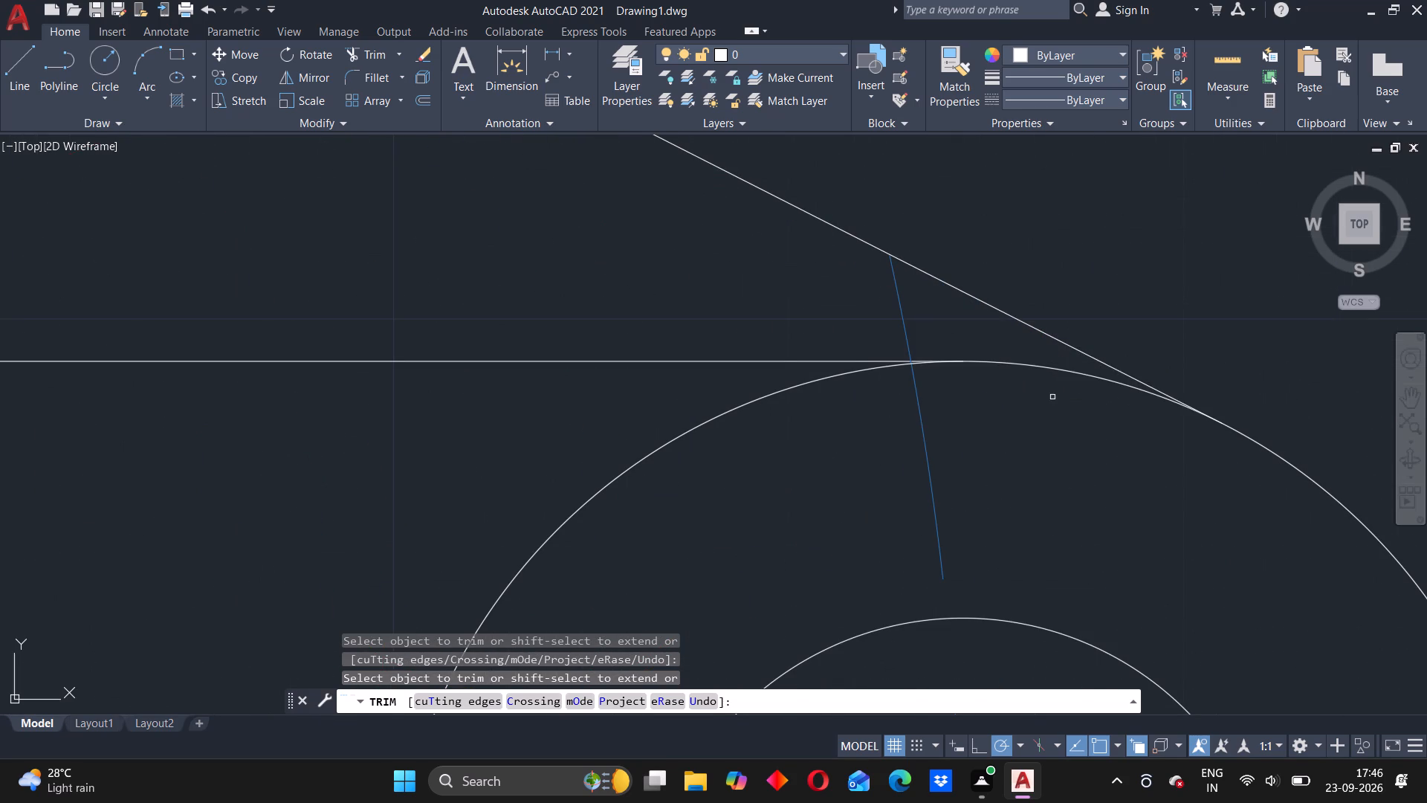
pyautogui.scroll(-2, 1048, 453)
pyautogui.moveTo(1078, 567); pyautogui.dragTo(994, 335, button='middle')
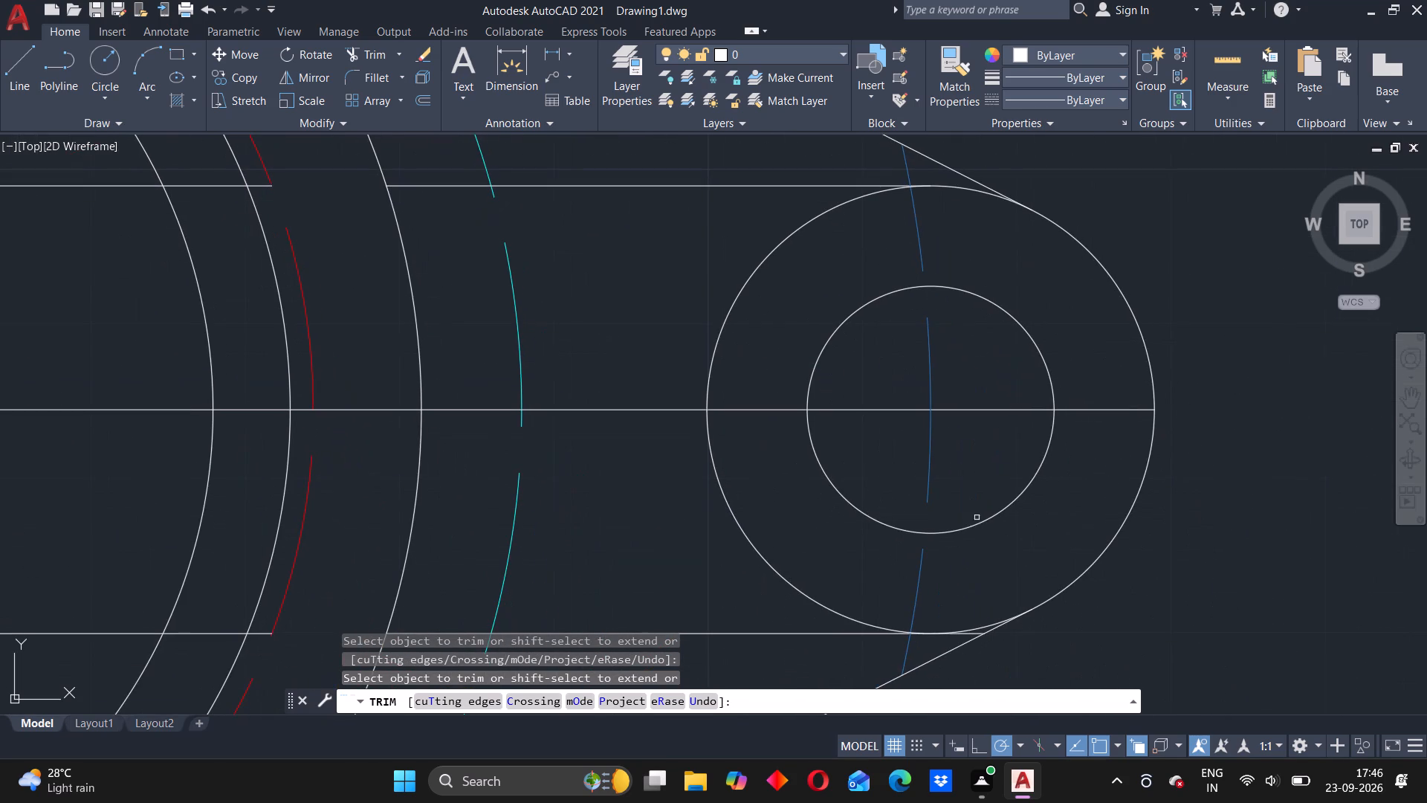
pyautogui.click(971, 634)
pyautogui.scroll(-2, 482, 467)
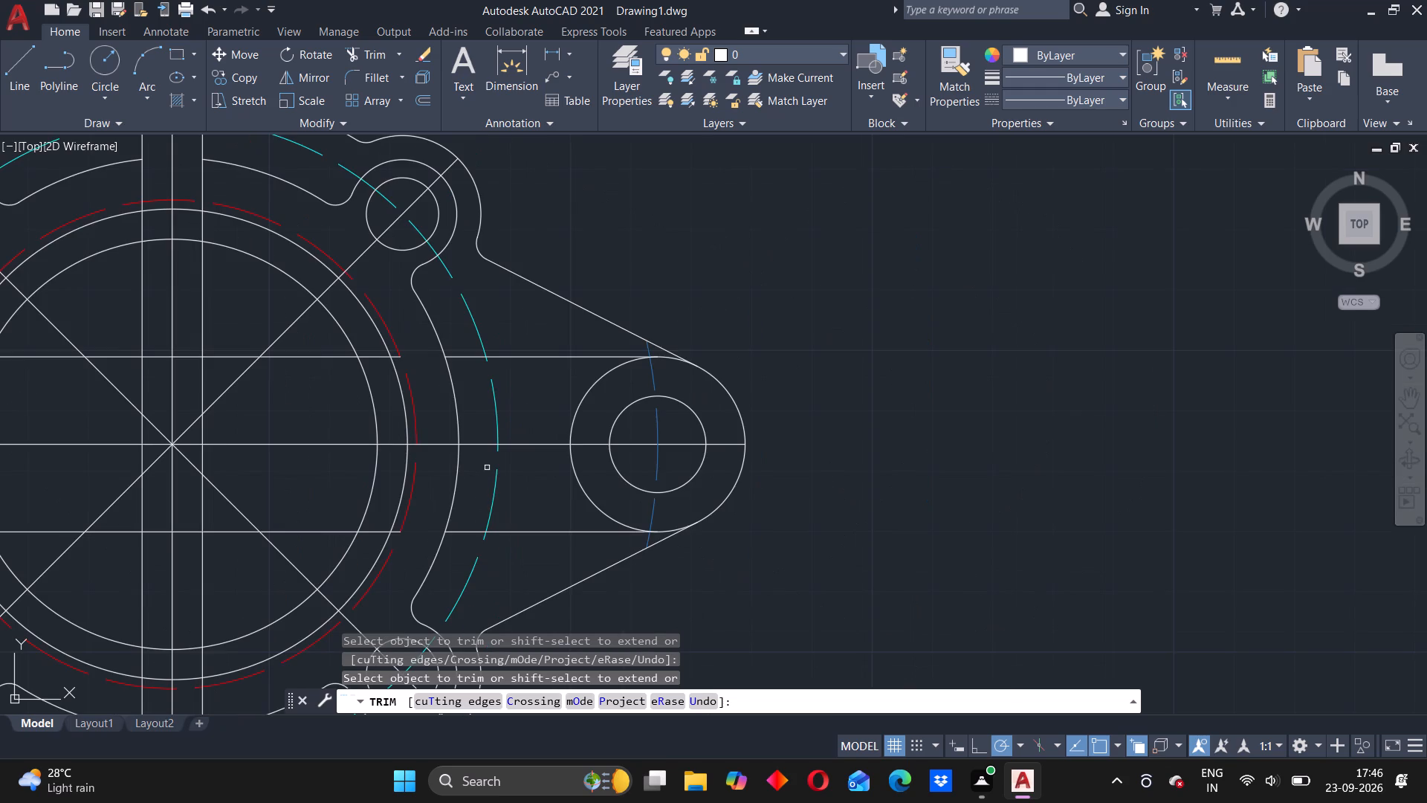
pyautogui.moveTo(494, 477); pyautogui.dragTo(716, 438, button='middle')
pyautogui.press('Escape')
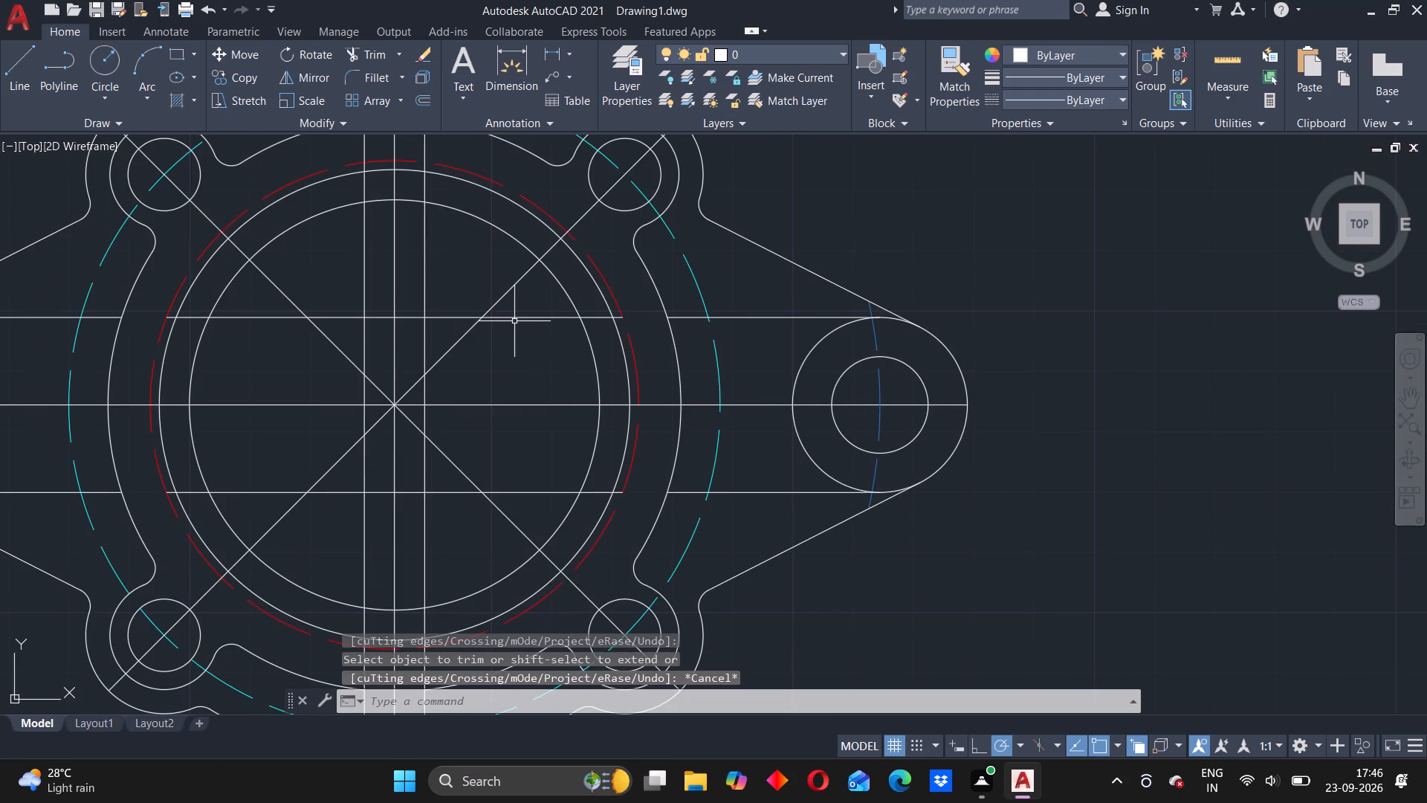
# Erase the two leftover offset segments across the central bore together with the horizontal and vertical centrelines.
pyautogui.click(516, 319)
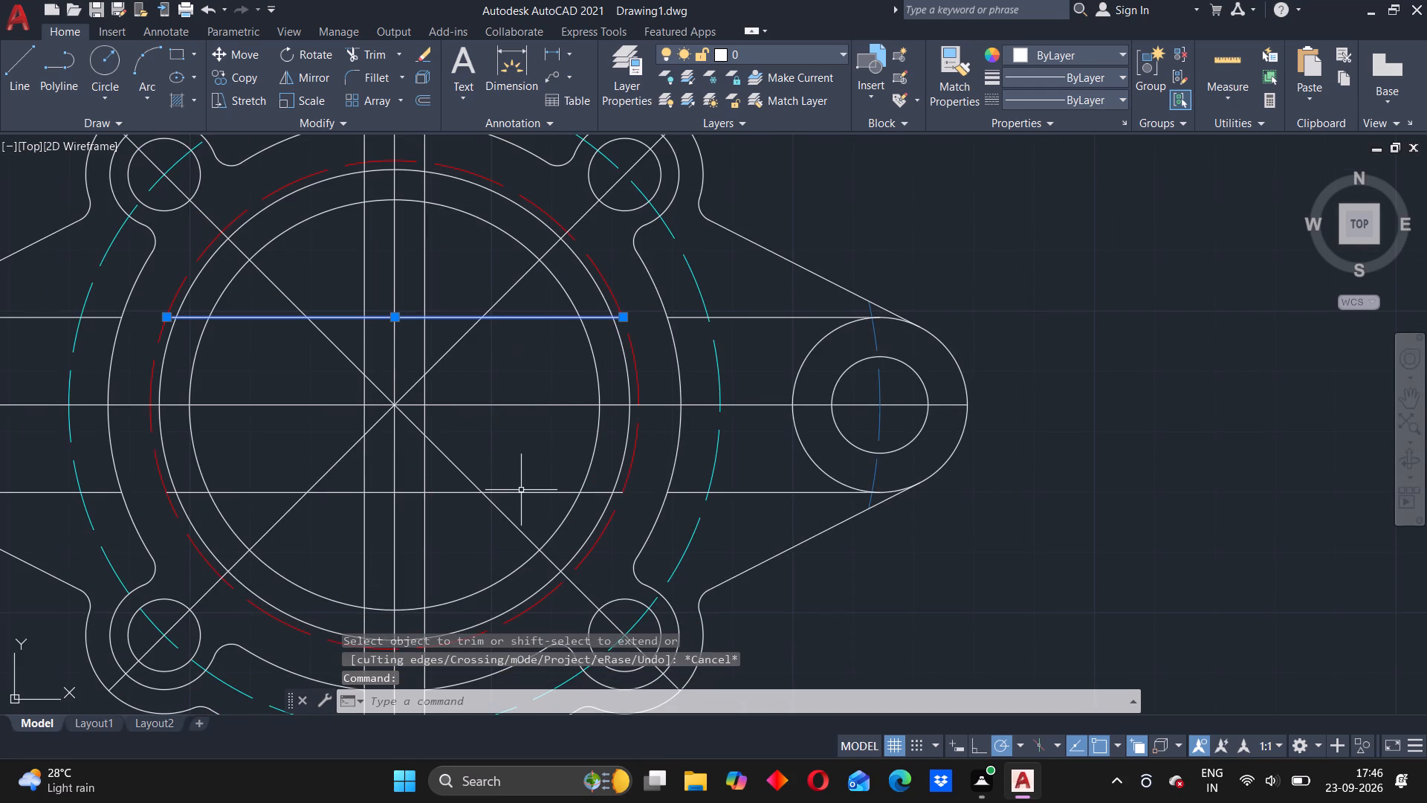
pyautogui.click(522, 491)
pyautogui.moveTo(502, 451); pyautogui.dragTo(563, 439, button='middle')
pyautogui.scroll(1, 563, 436)
pyautogui.scroll(-2, 563, 436)
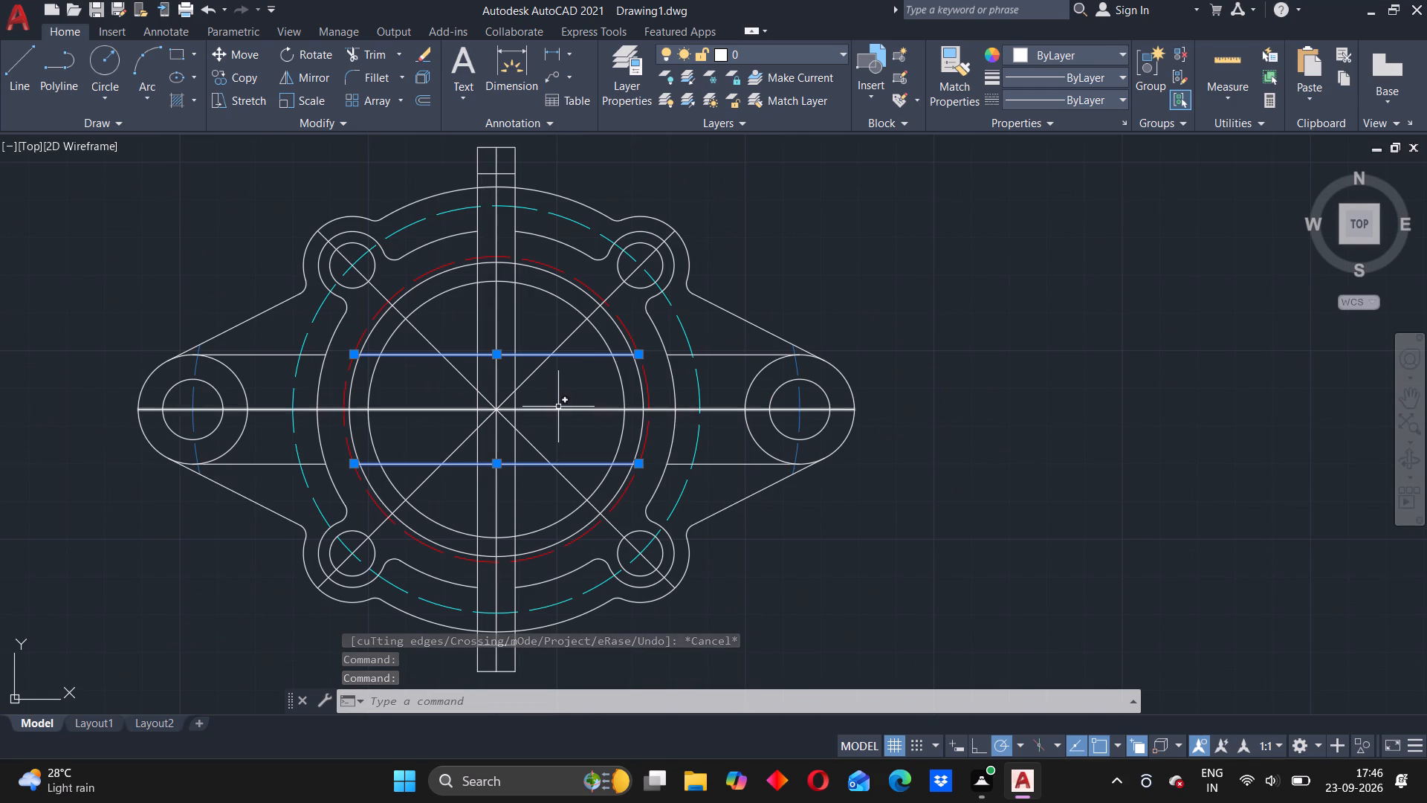
pyautogui.click(558, 407)
pyautogui.click(497, 307)
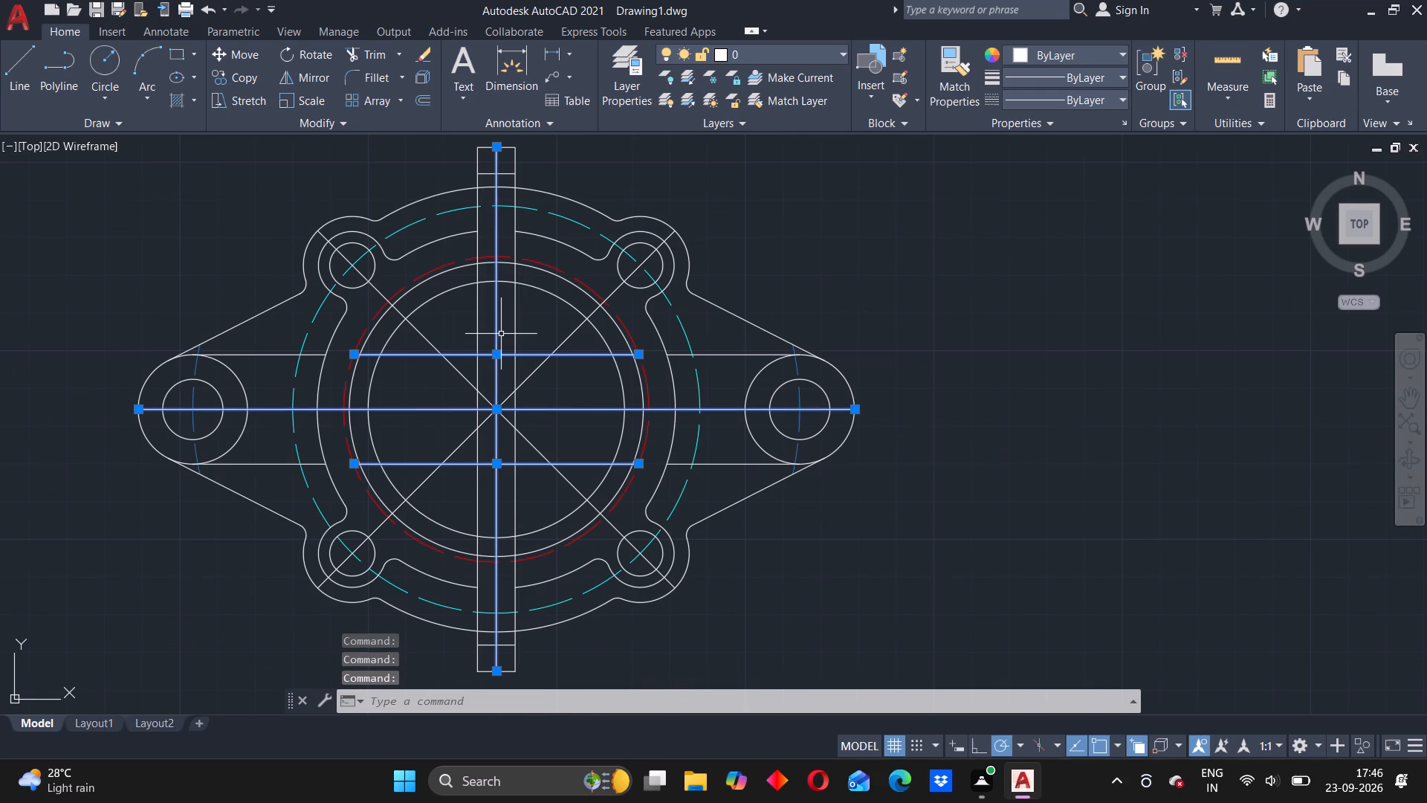
pyautogui.press('Delete')
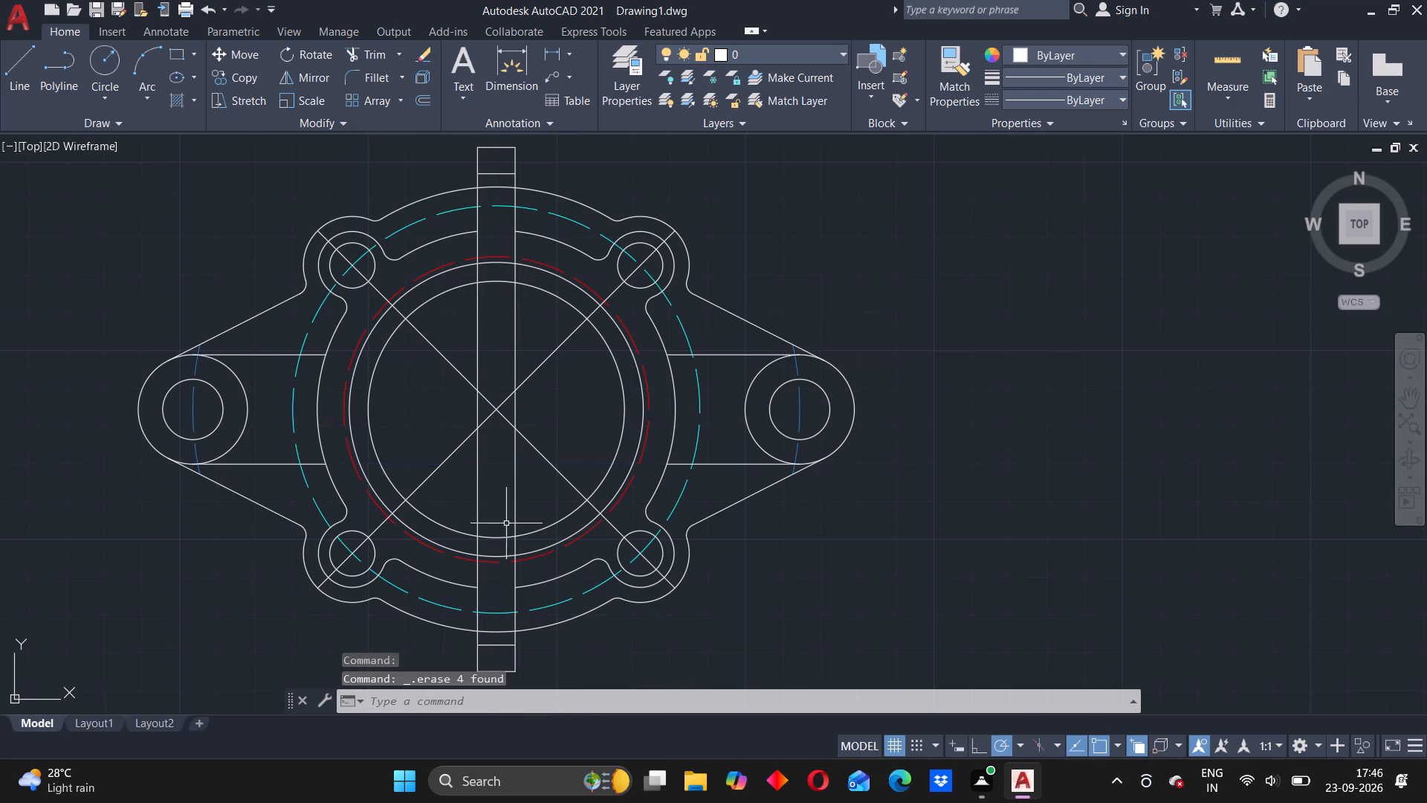
# Fillet both corners where the bottom rib meets the flange's inner outline with a 3 mm radius, using the Multiple option.
pyautogui.moveTo(561, 515); pyautogui.dragTo(578, 448, button='middle')
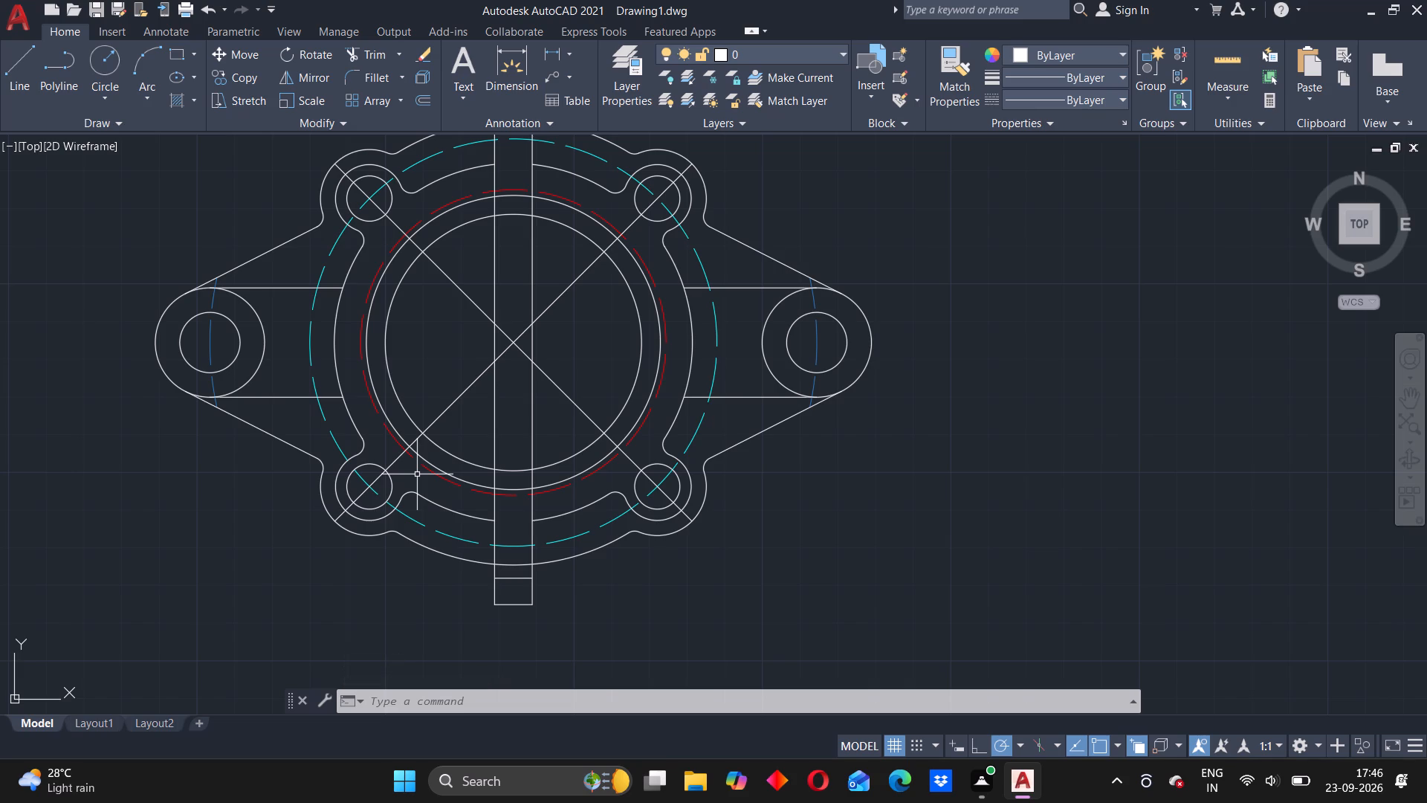
pyautogui.write('fillet')
pyautogui.press('Return')
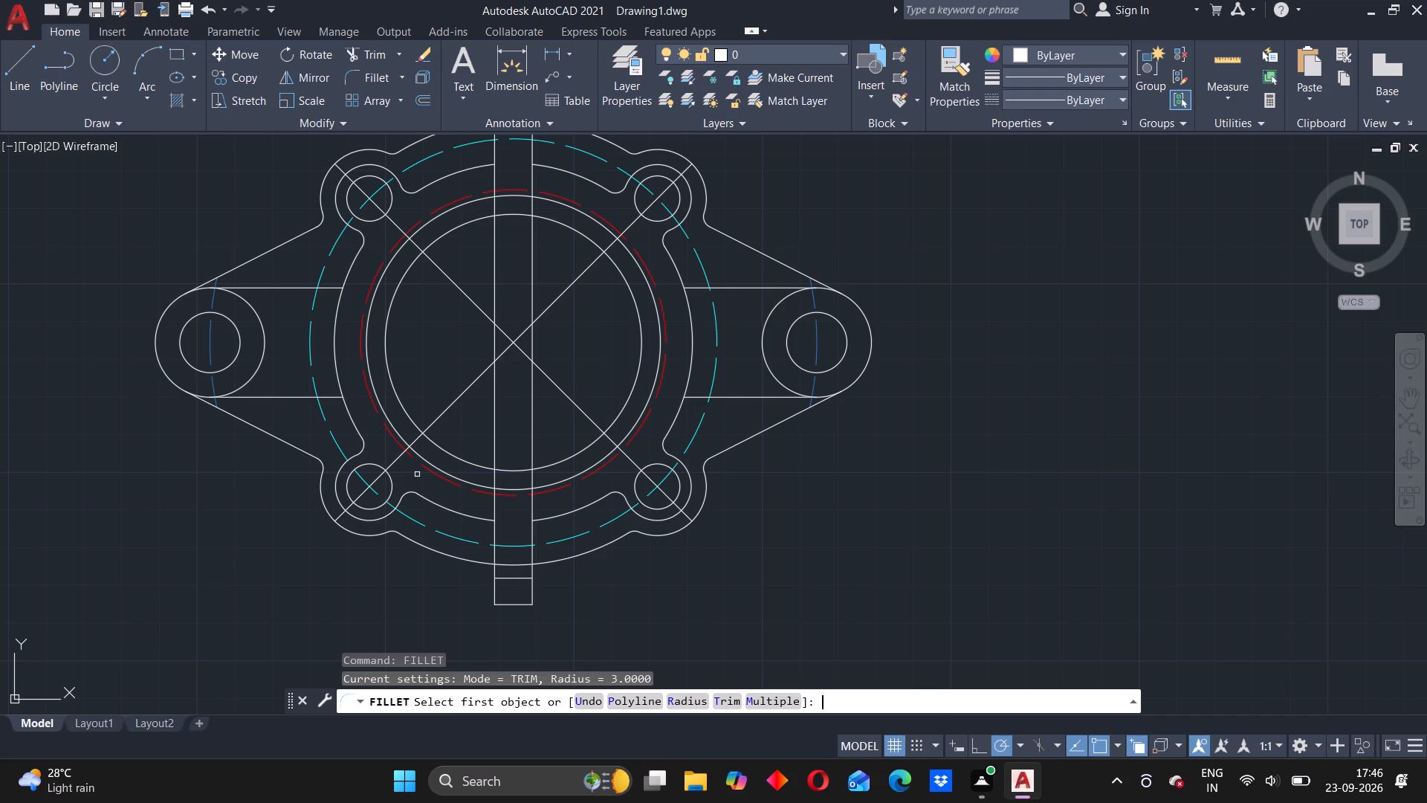
pyautogui.moveTo(907, 378); pyautogui.dragTo(920, 385, button='right')
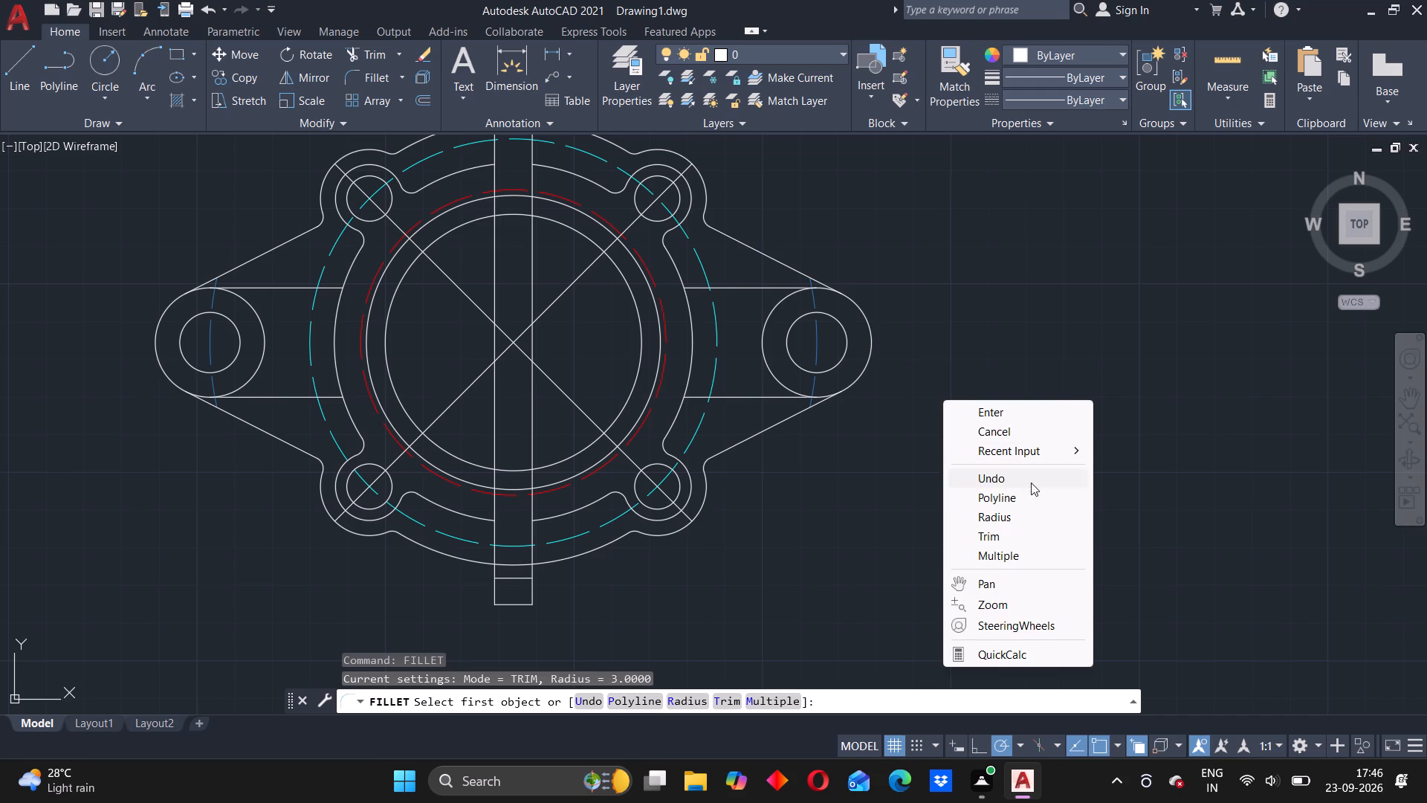
pyautogui.click(1003, 552)
pyautogui.moveTo(932, 437); pyautogui.dragTo(935, 447, button='right')
pyautogui.click(971, 571)
pyautogui.press('3')
pyautogui.press('Return')
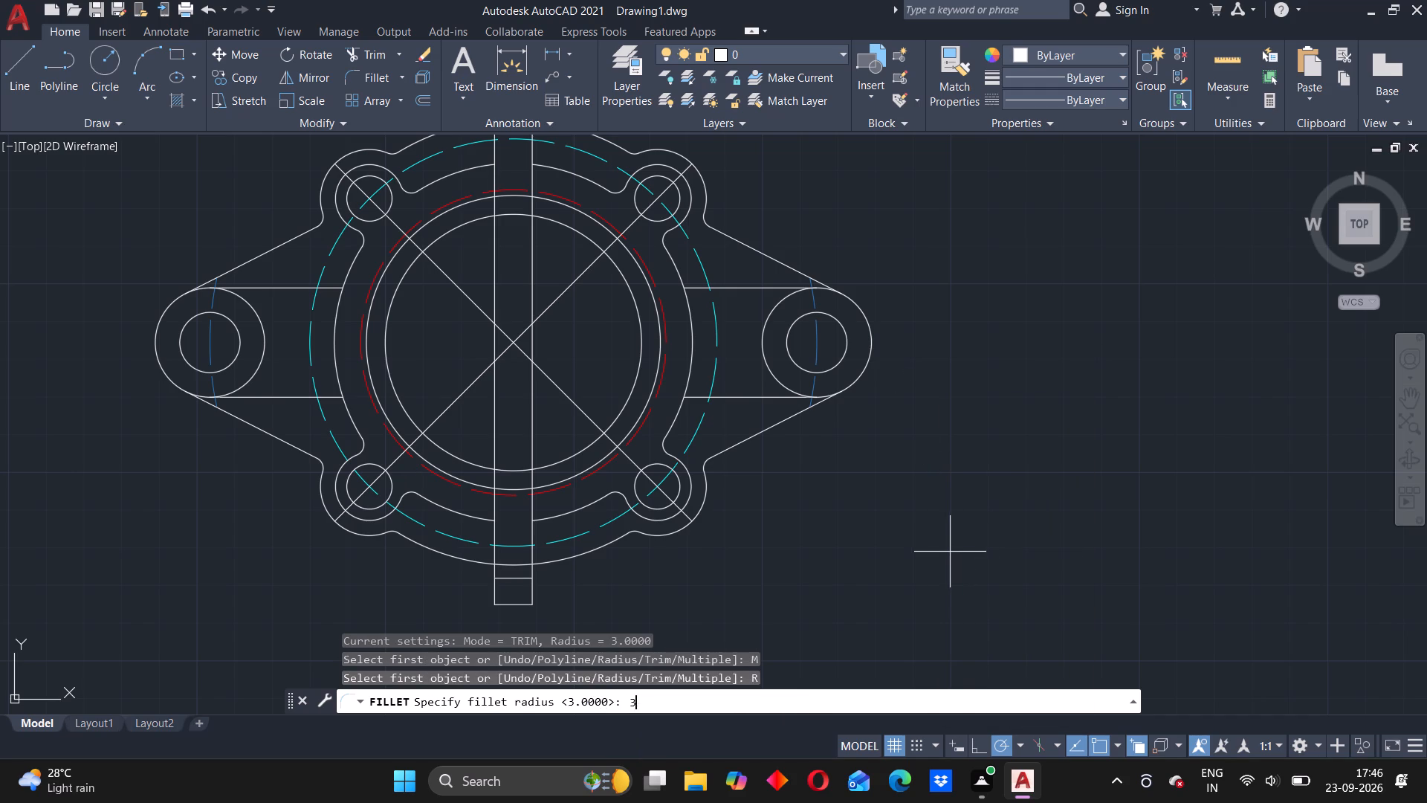
pyautogui.click(480, 517)
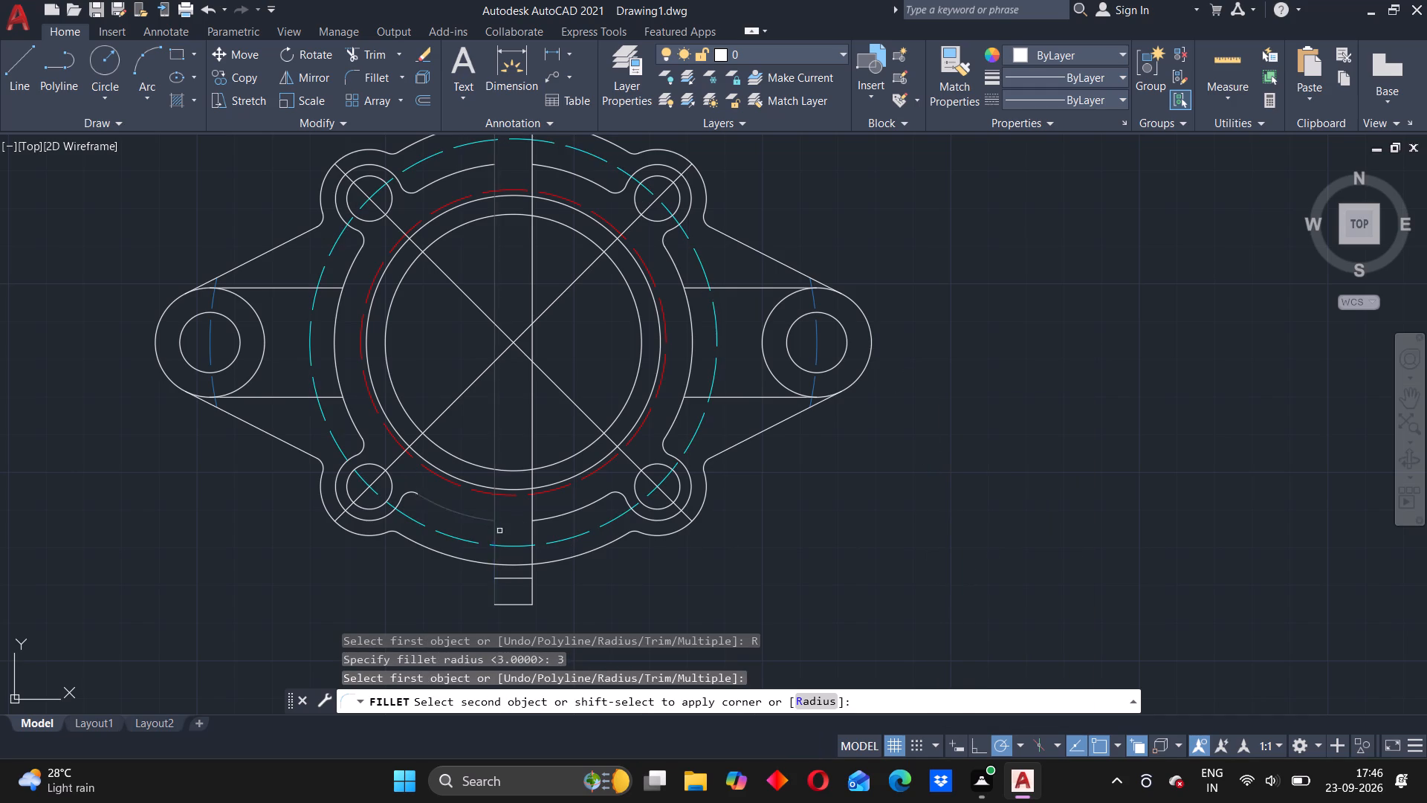
pyautogui.click(495, 536)
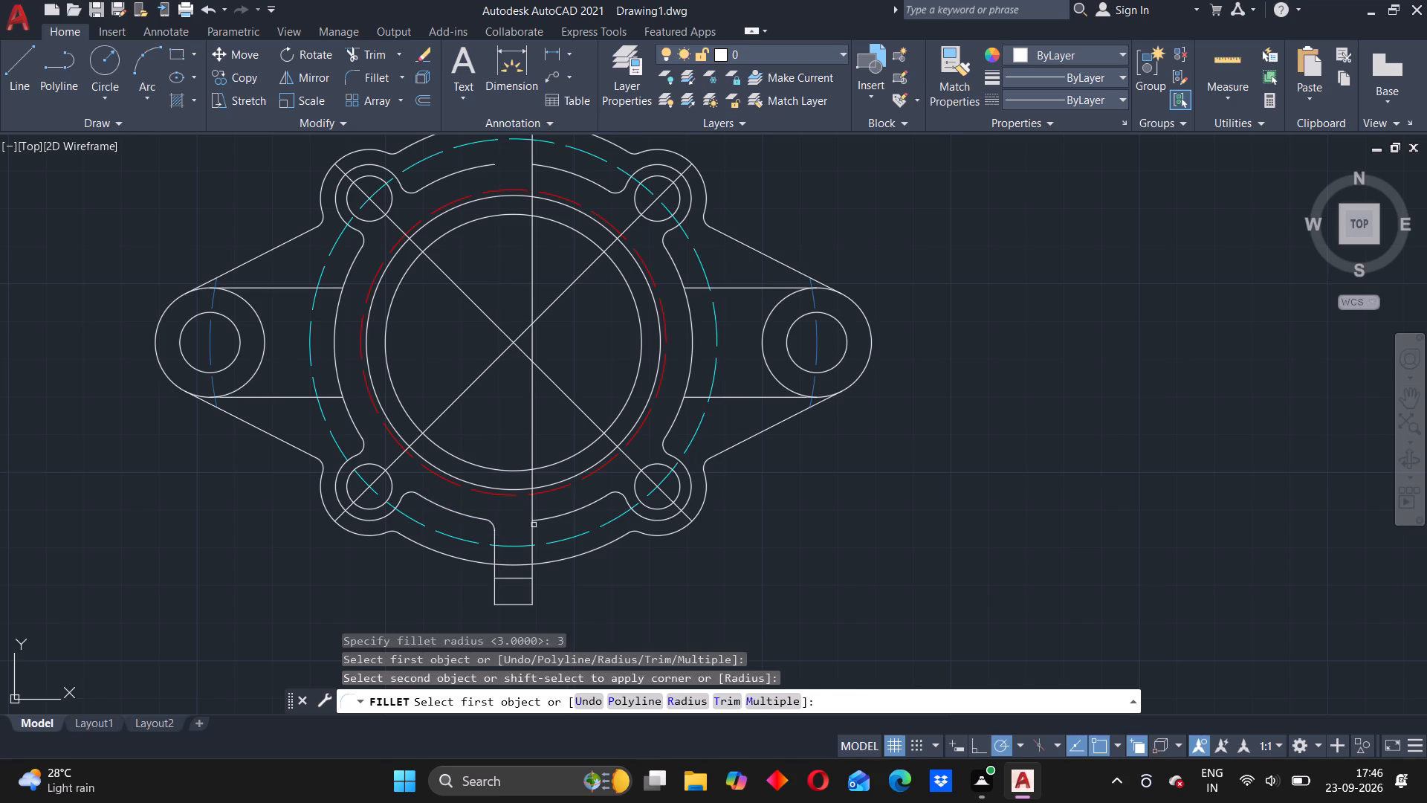
pyautogui.click(546, 520)
pyautogui.click(534, 532)
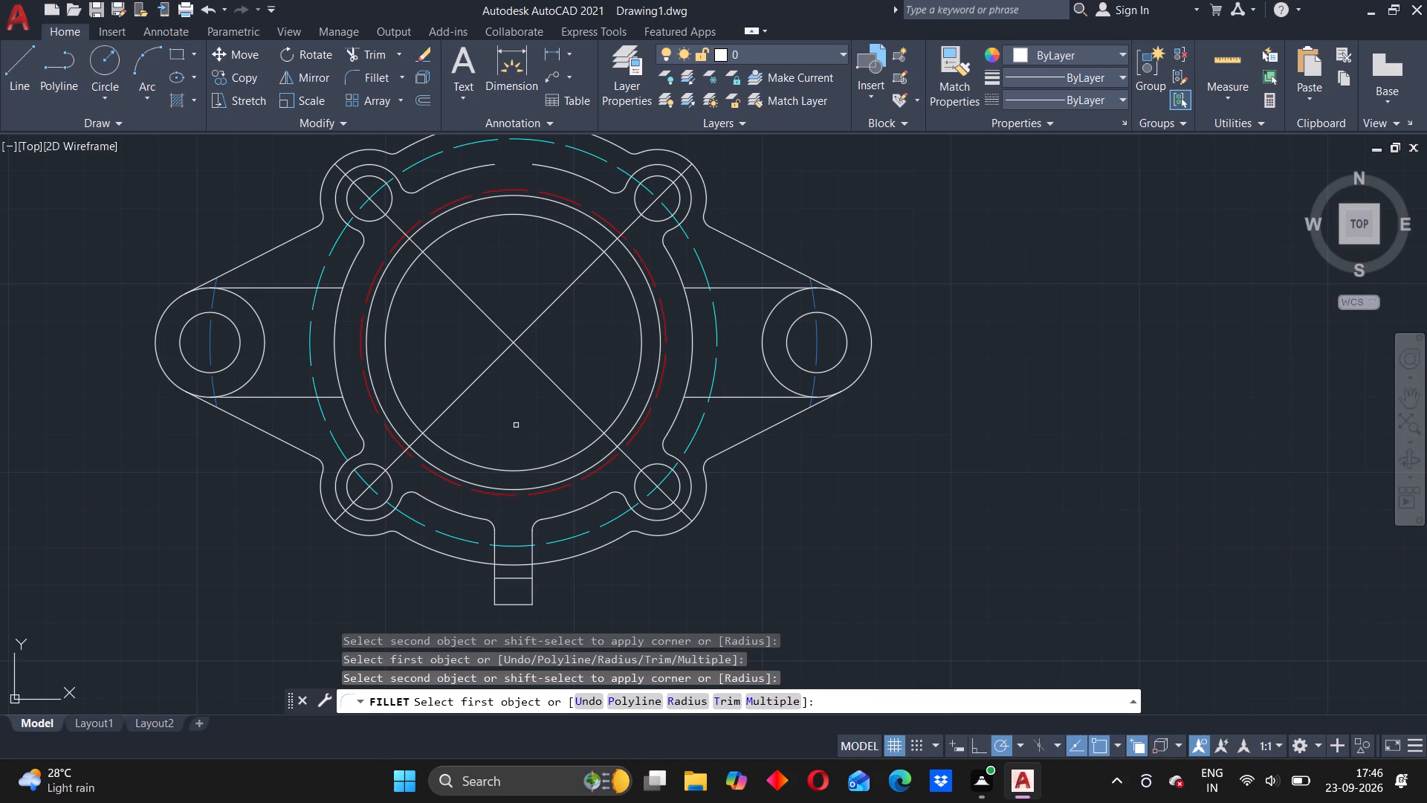
pyautogui.moveTo(525, 285); pyautogui.dragTo(525, 307, button='middle')
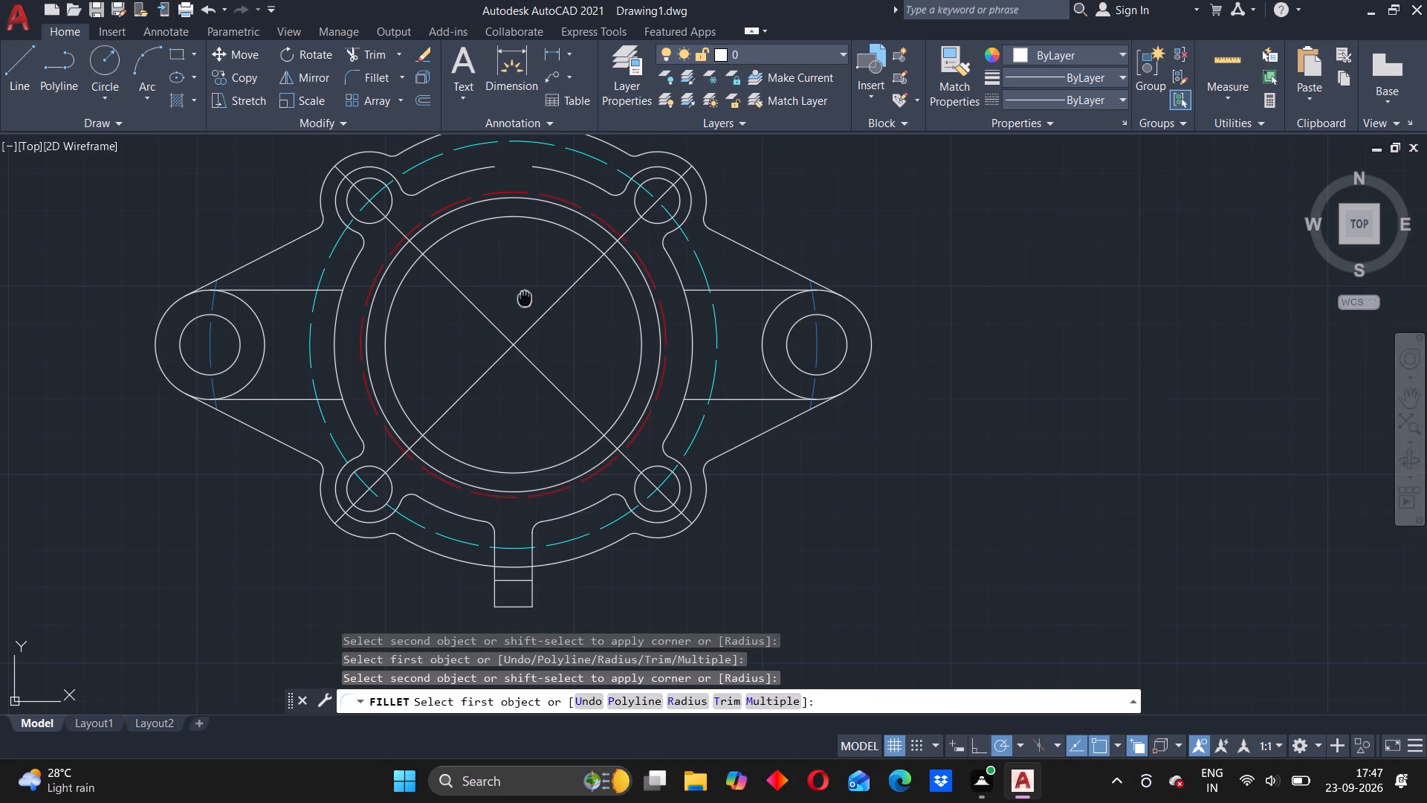
pyautogui.moveTo(525, 307); pyautogui.dragTo(514, 410, button='middle')
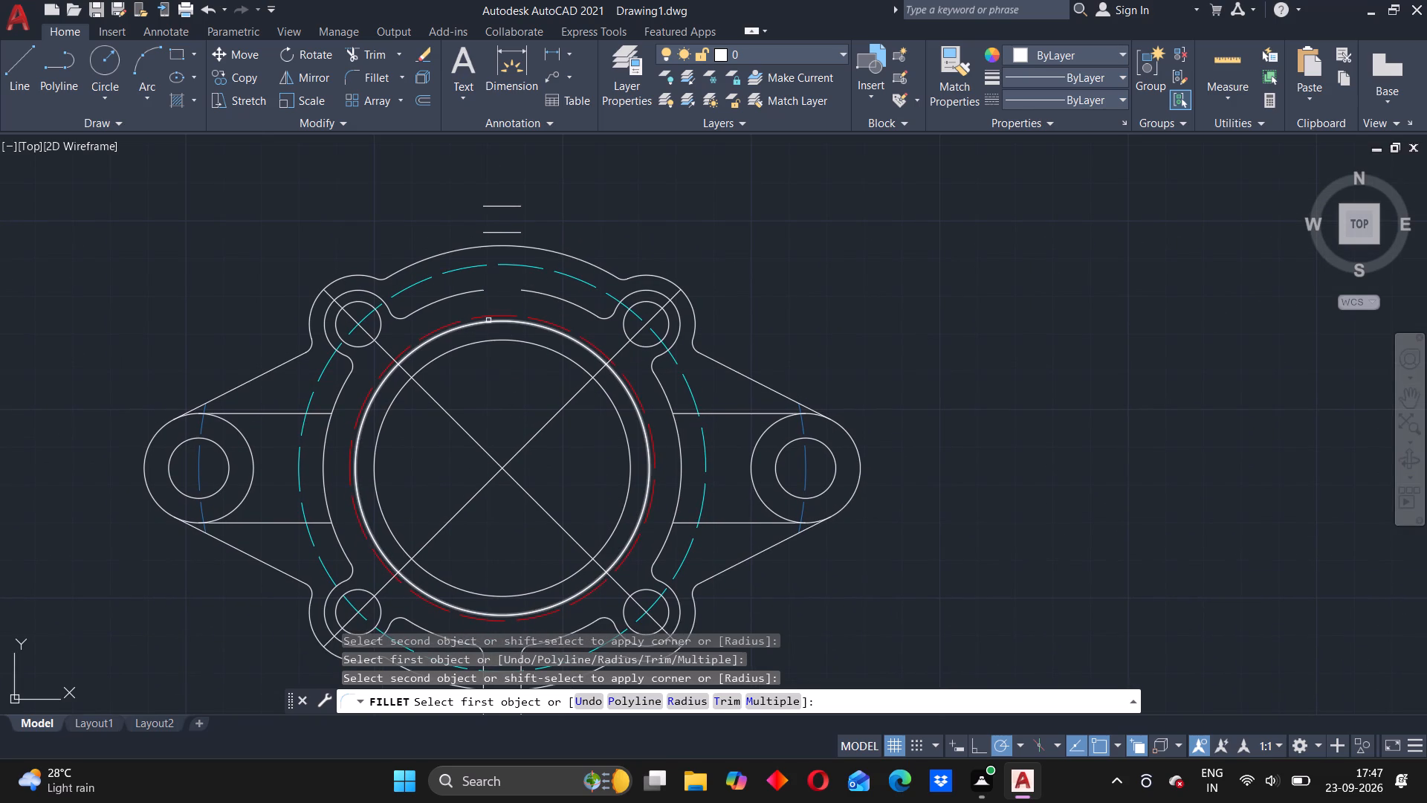
pyautogui.press('Escape')
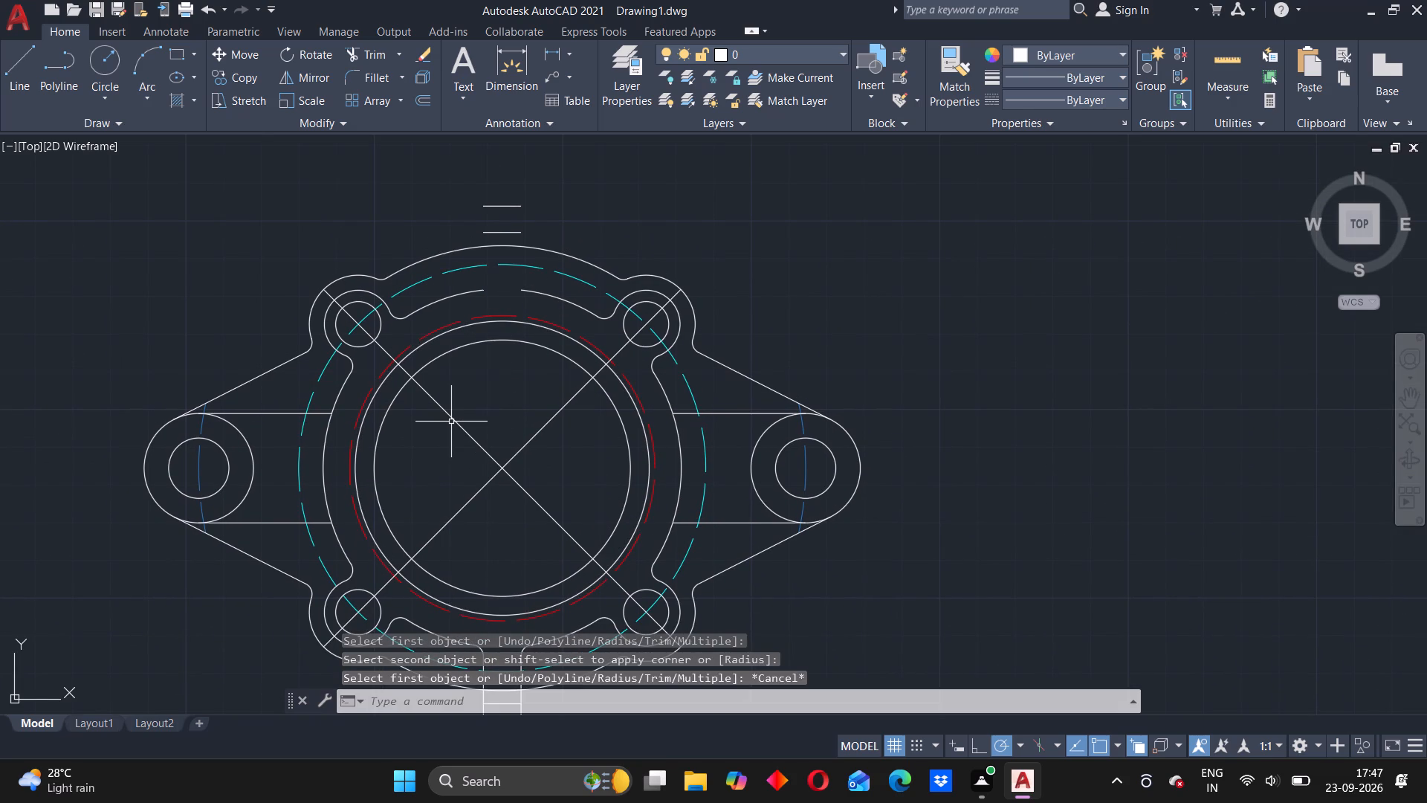
# Redraw the top rib's two vertical sides as lines between the flange's inner outline and the ends of the rib's top edge.
pyautogui.press('l')
pyautogui.press('Return')
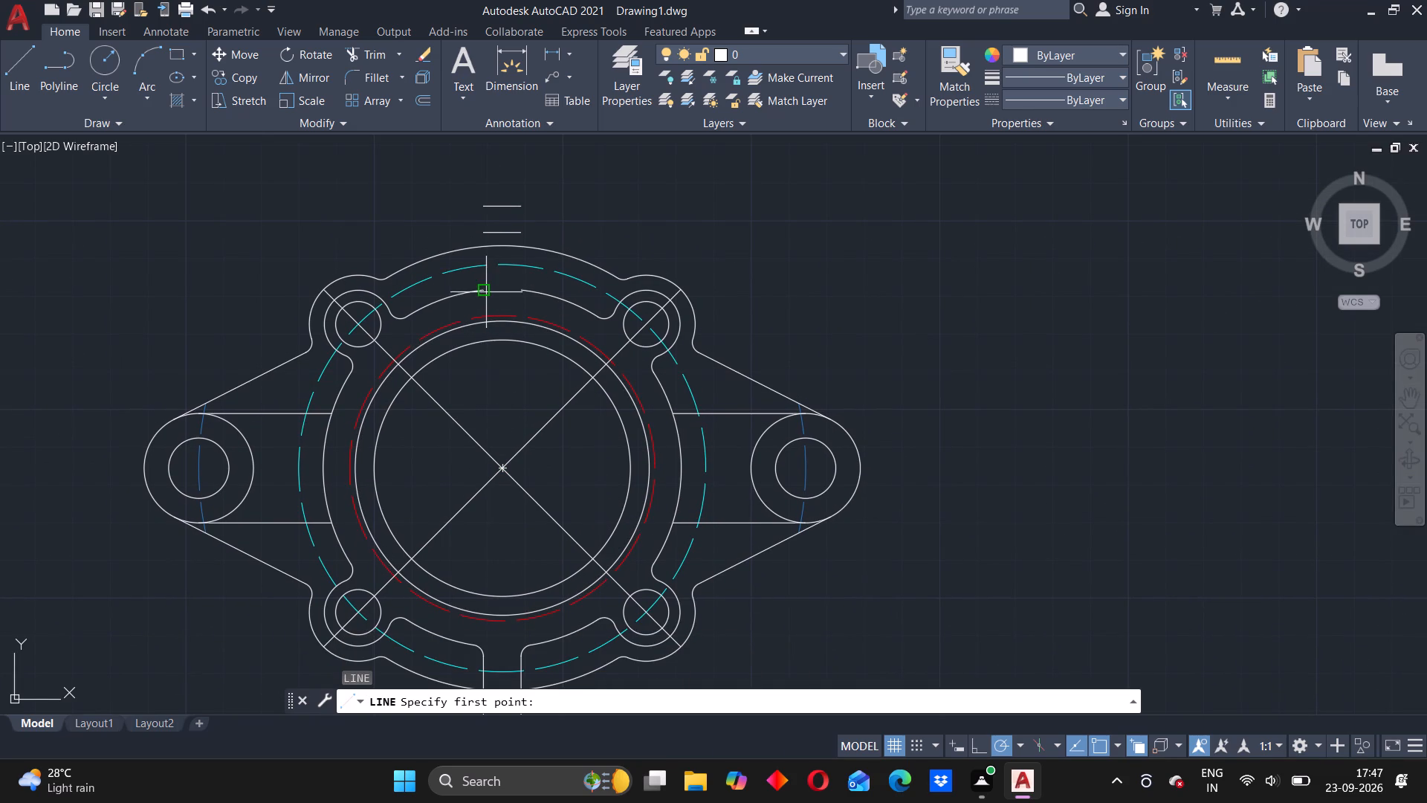
pyautogui.click(482, 292)
pyautogui.click(482, 202)
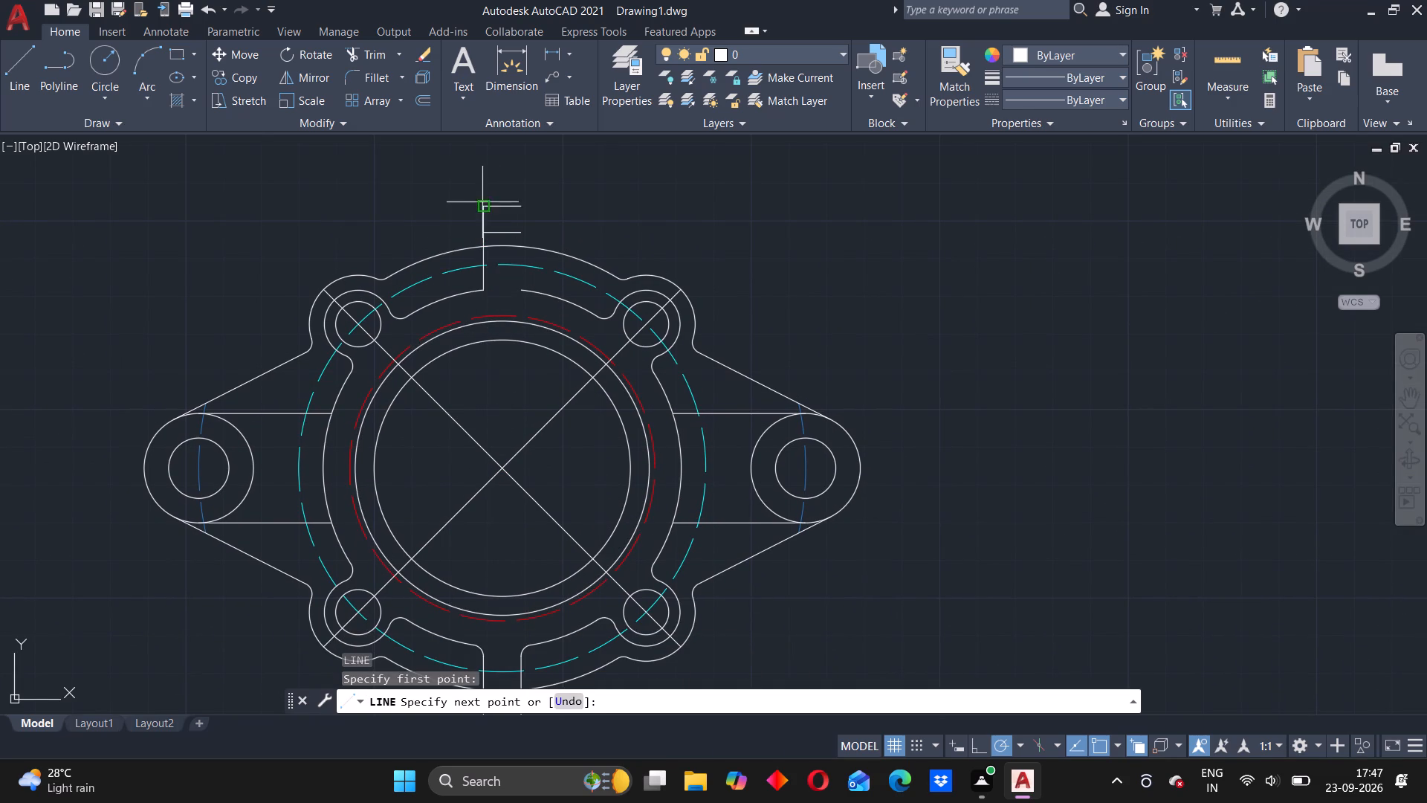
pyautogui.press('Escape')
pyautogui.press('l')
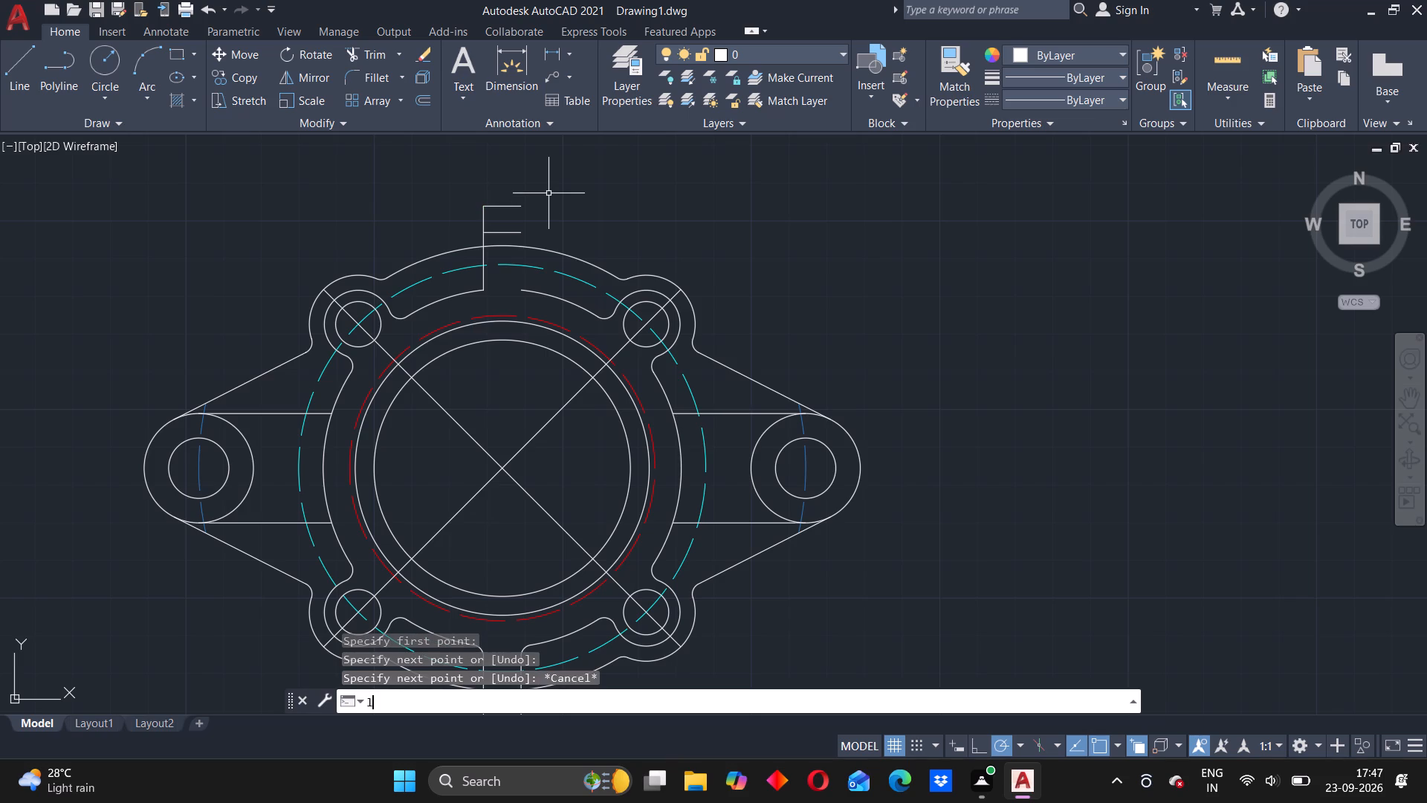
pyautogui.press('Return')
pyautogui.click(518, 210)
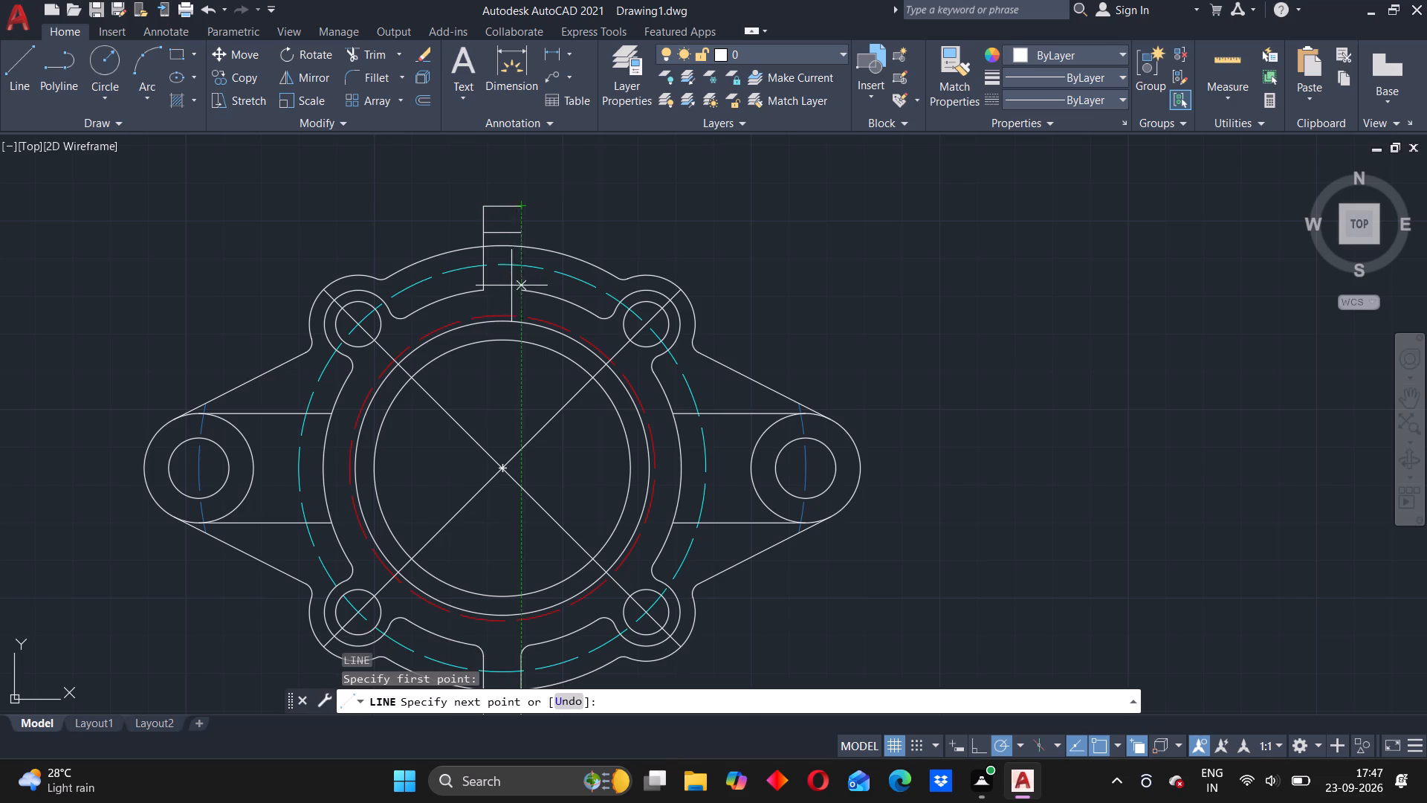
pyautogui.click(523, 286)
pyautogui.rightClick(595, 180)
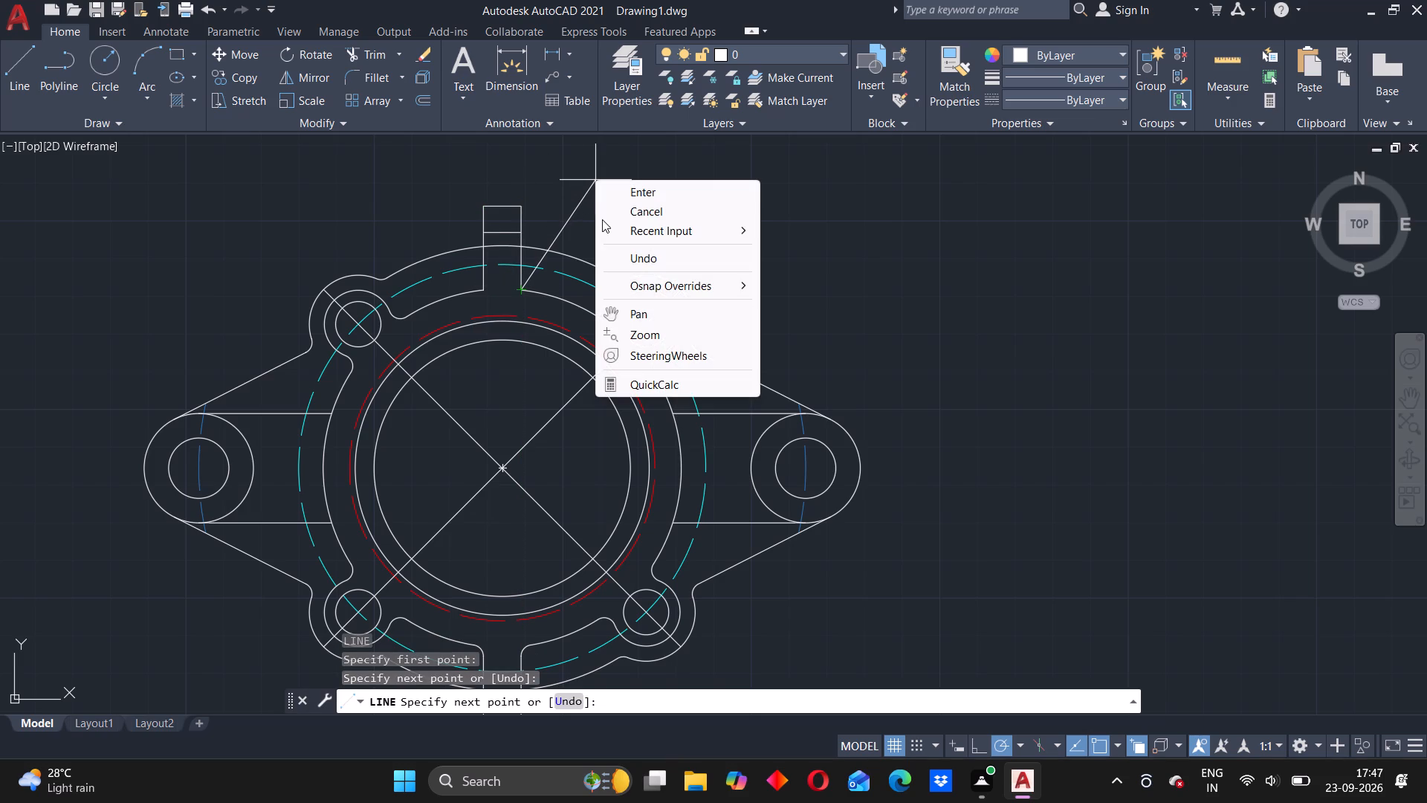
pyautogui.press('Return')
pyautogui.press('Escape')
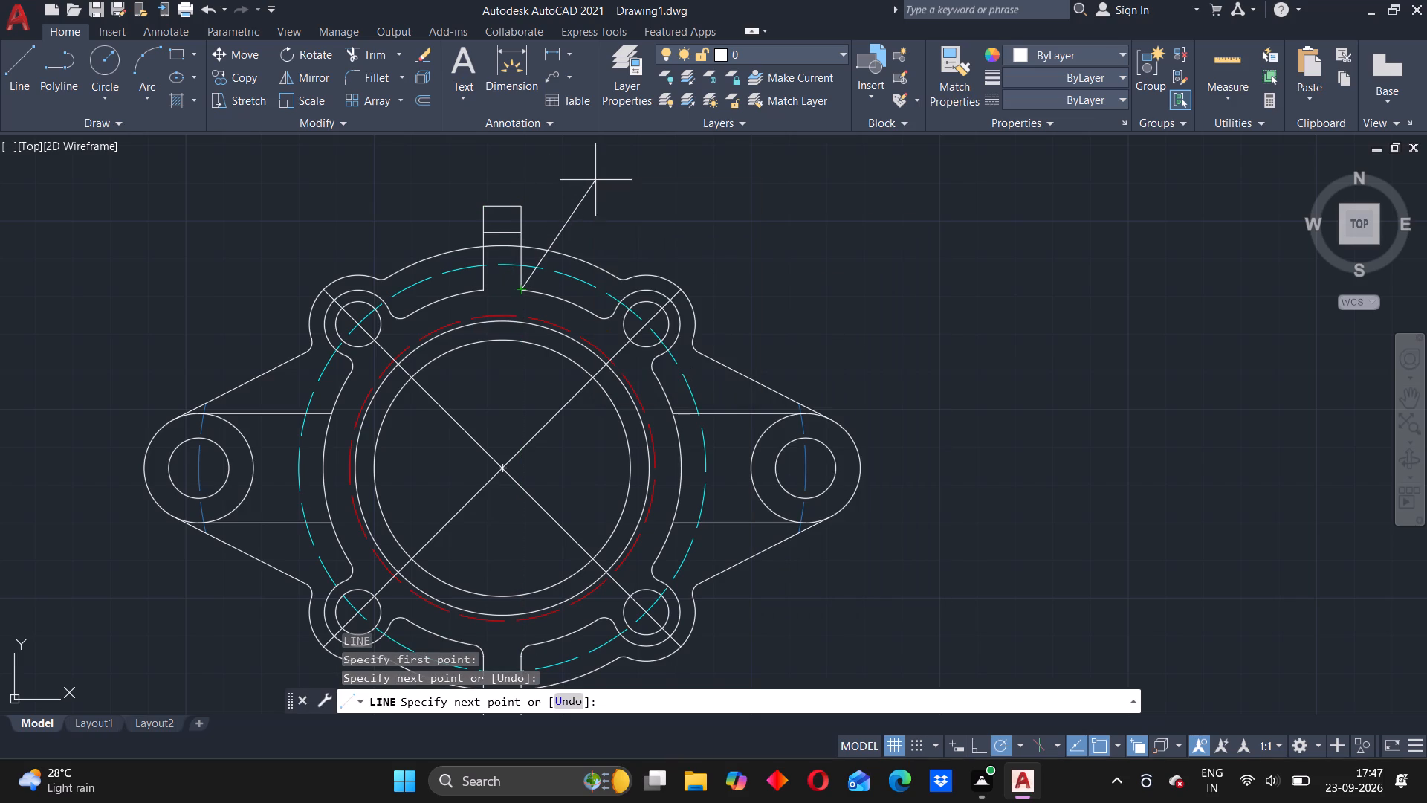
pyautogui.press('Escape')
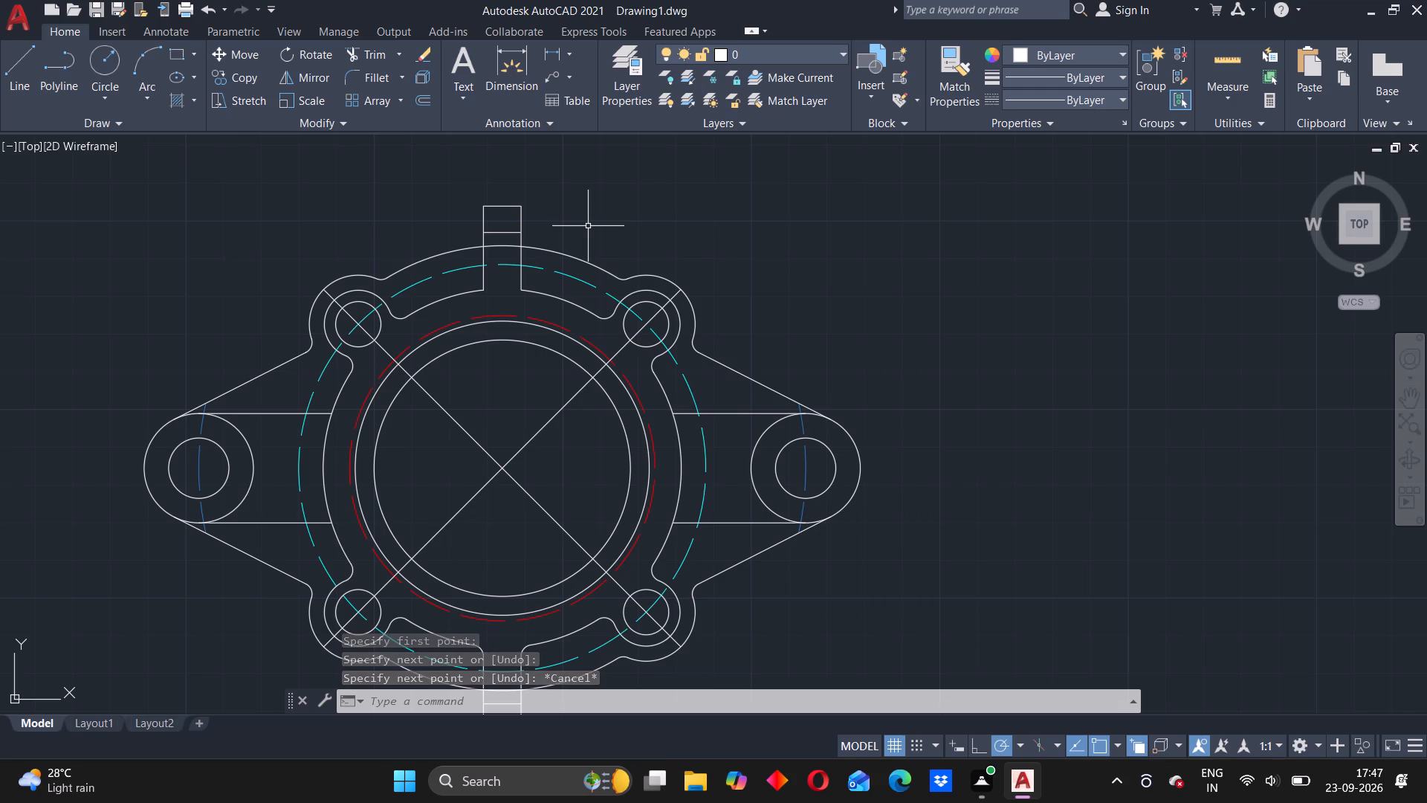
# Fillet both corners where the top rib meets the flange's inner outline with radius 3, using the Multiple option.
pyautogui.press('f')
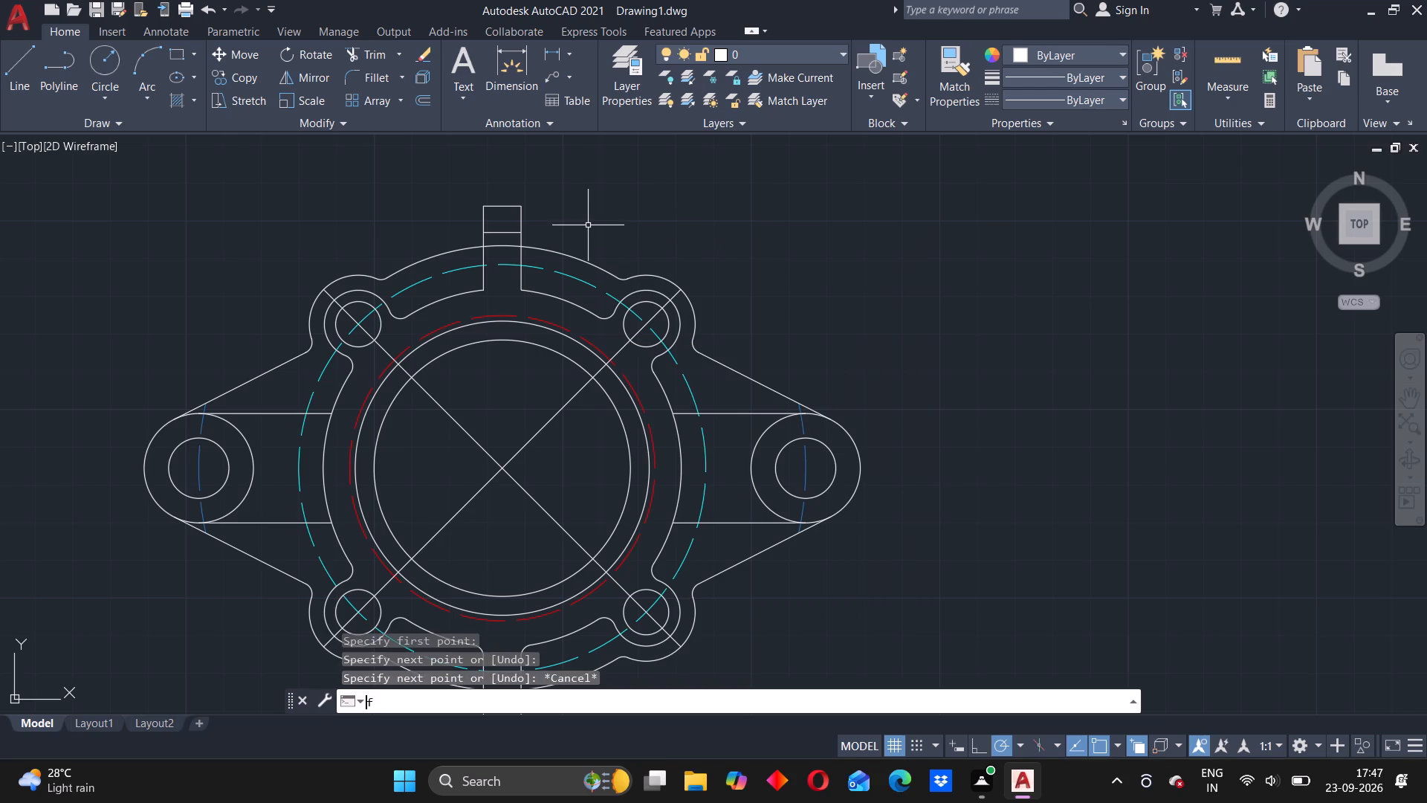
pyautogui.press('i')
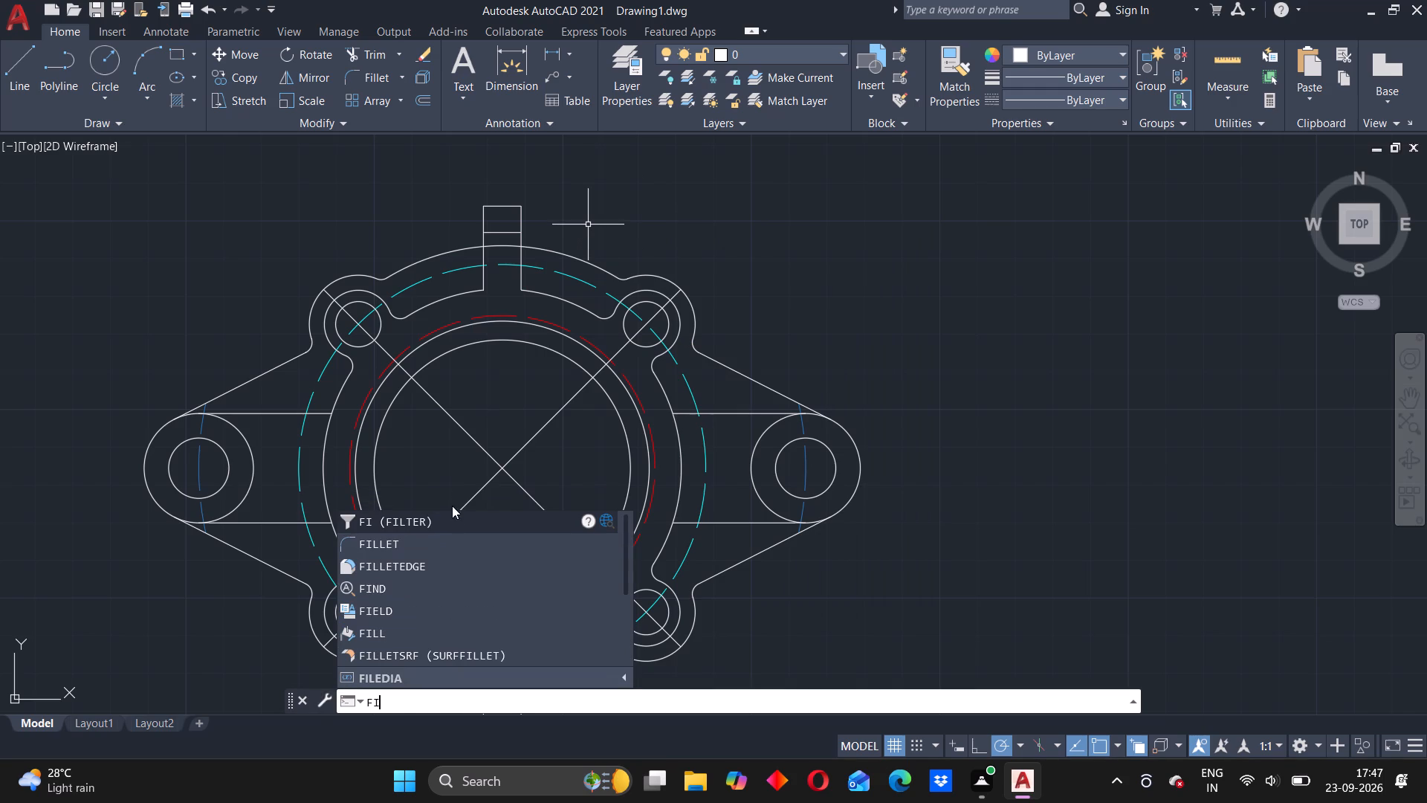
pyautogui.click(439, 540)
pyautogui.rightClick(823, 275)
pyautogui.click(874, 426)
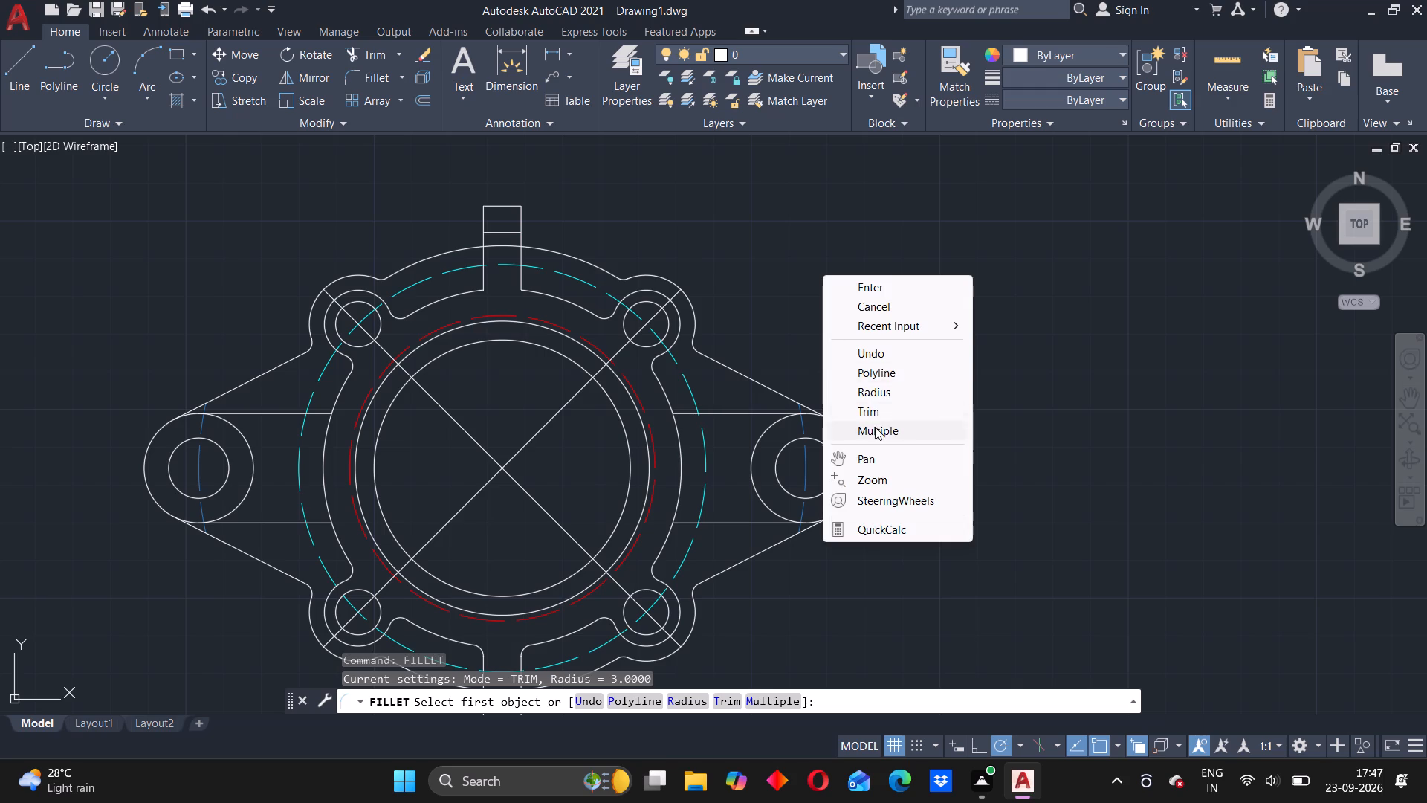
pyautogui.rightClick(819, 309)
pyautogui.click(874, 432)
pyautogui.press('3')
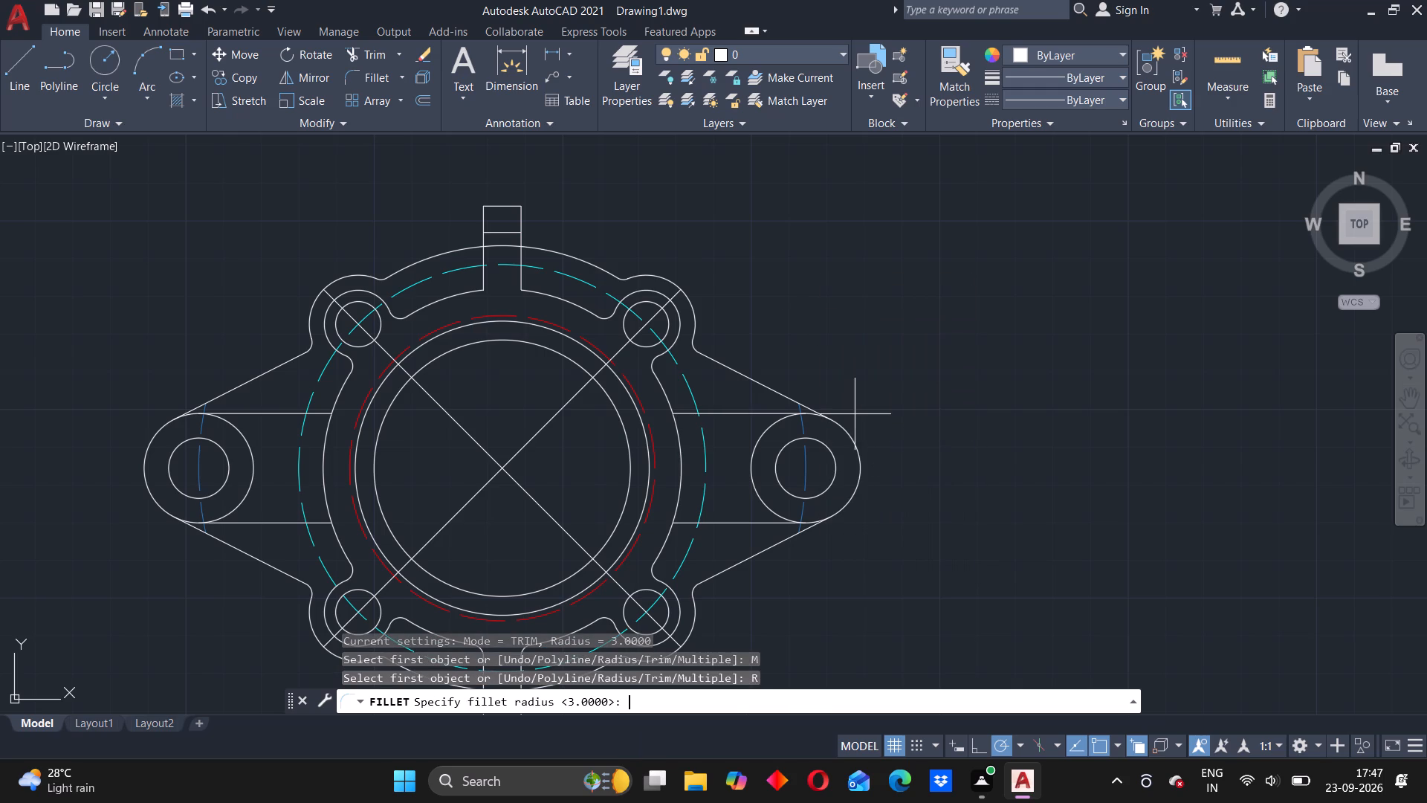
pyautogui.press('Return')
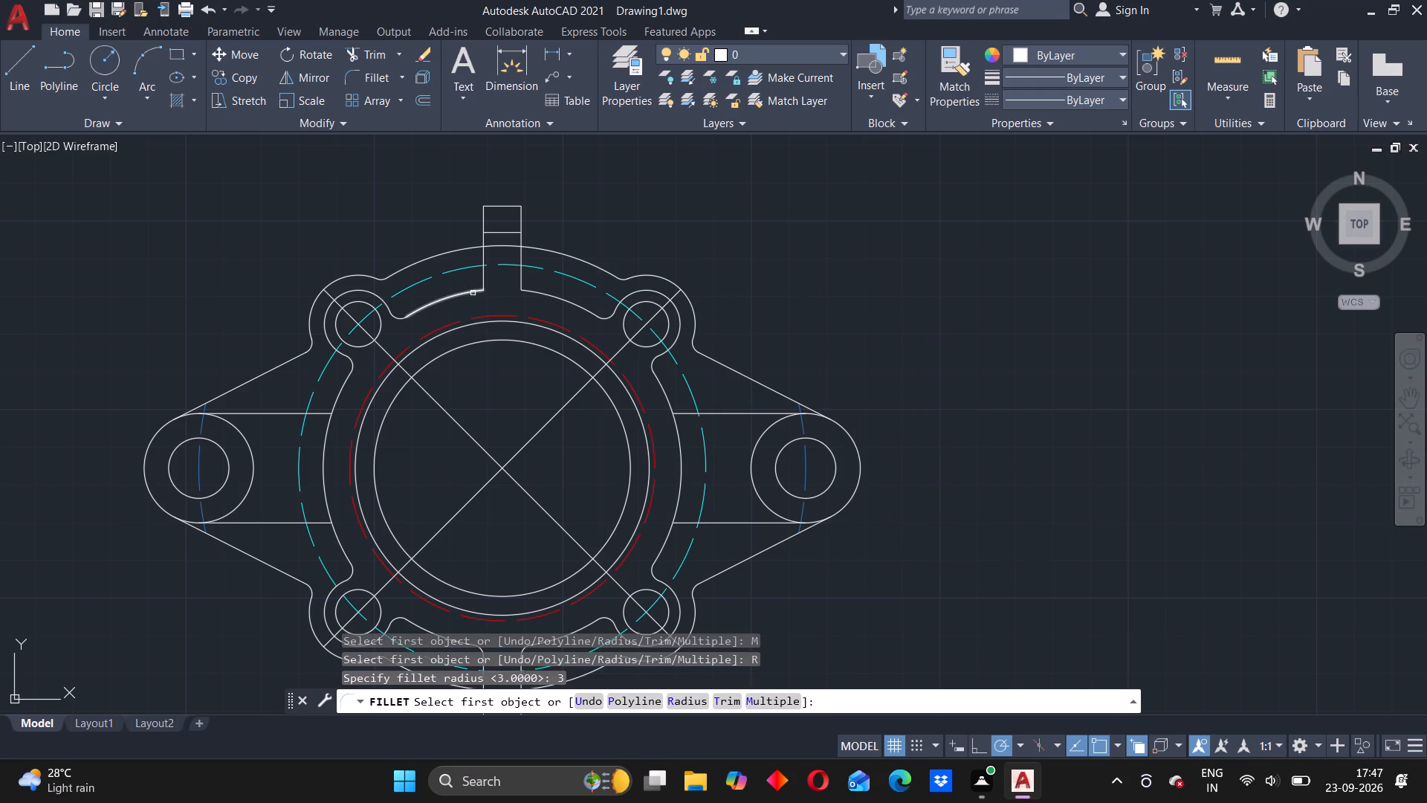
pyautogui.click(472, 292)
pyautogui.click(485, 277)
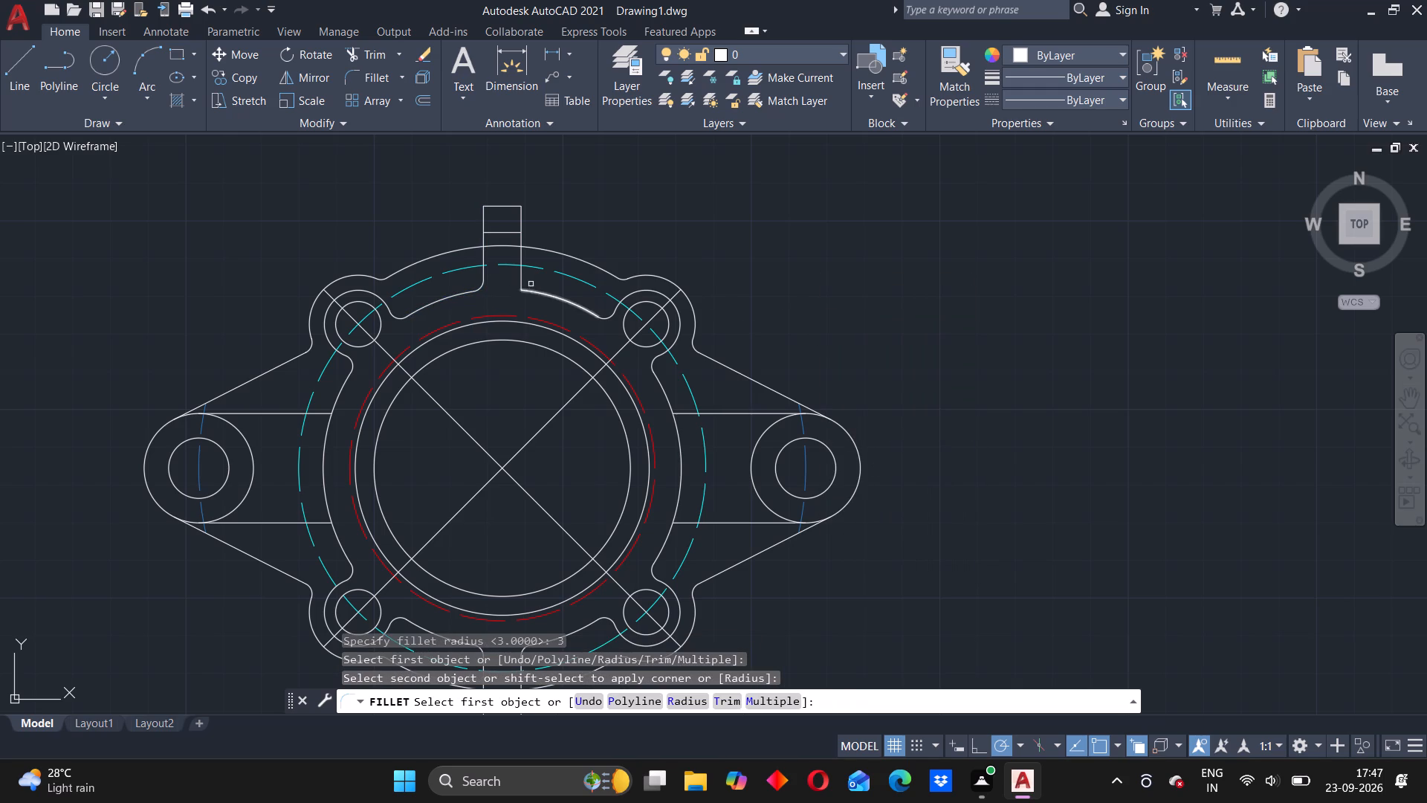
pyautogui.click(522, 280)
pyautogui.click(529, 294)
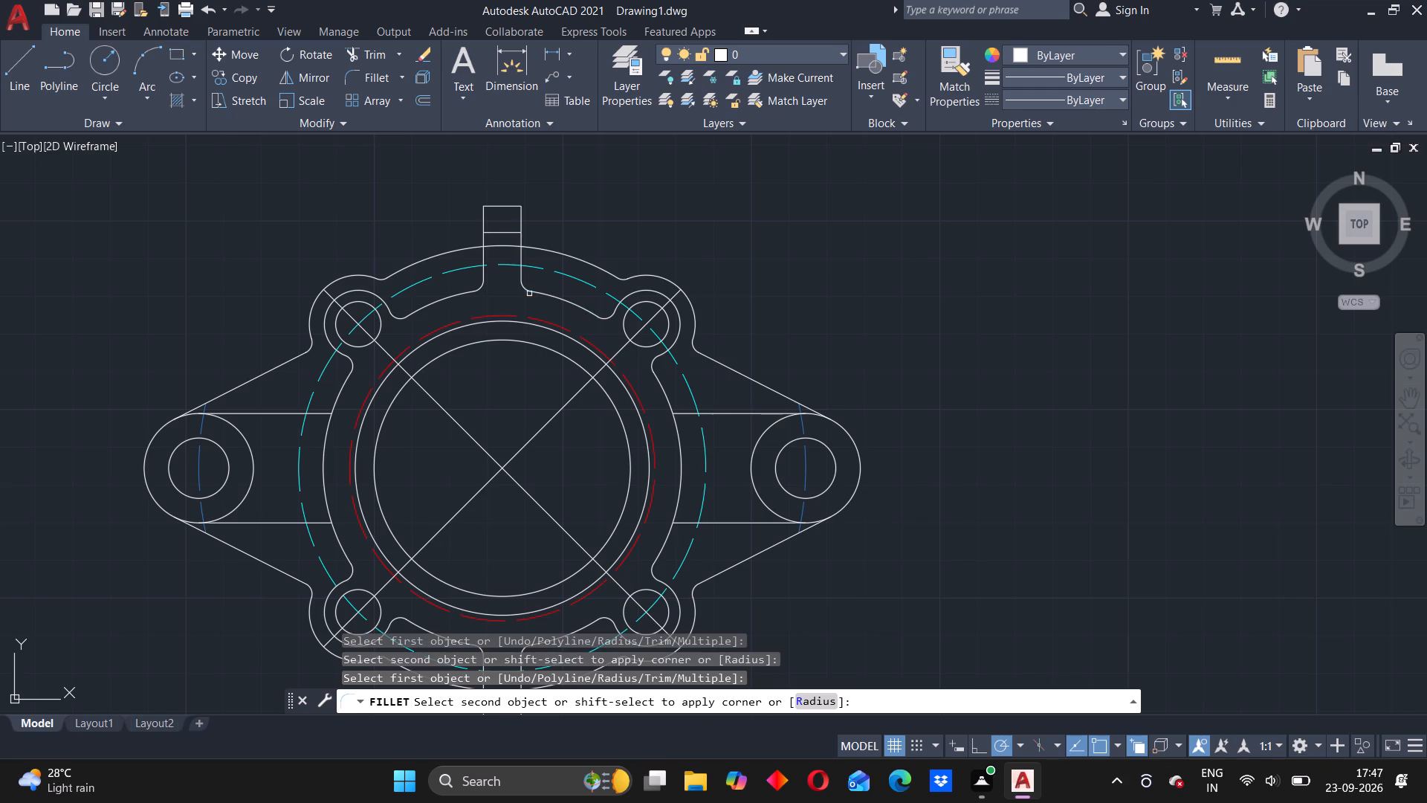
pyautogui.press('Escape')
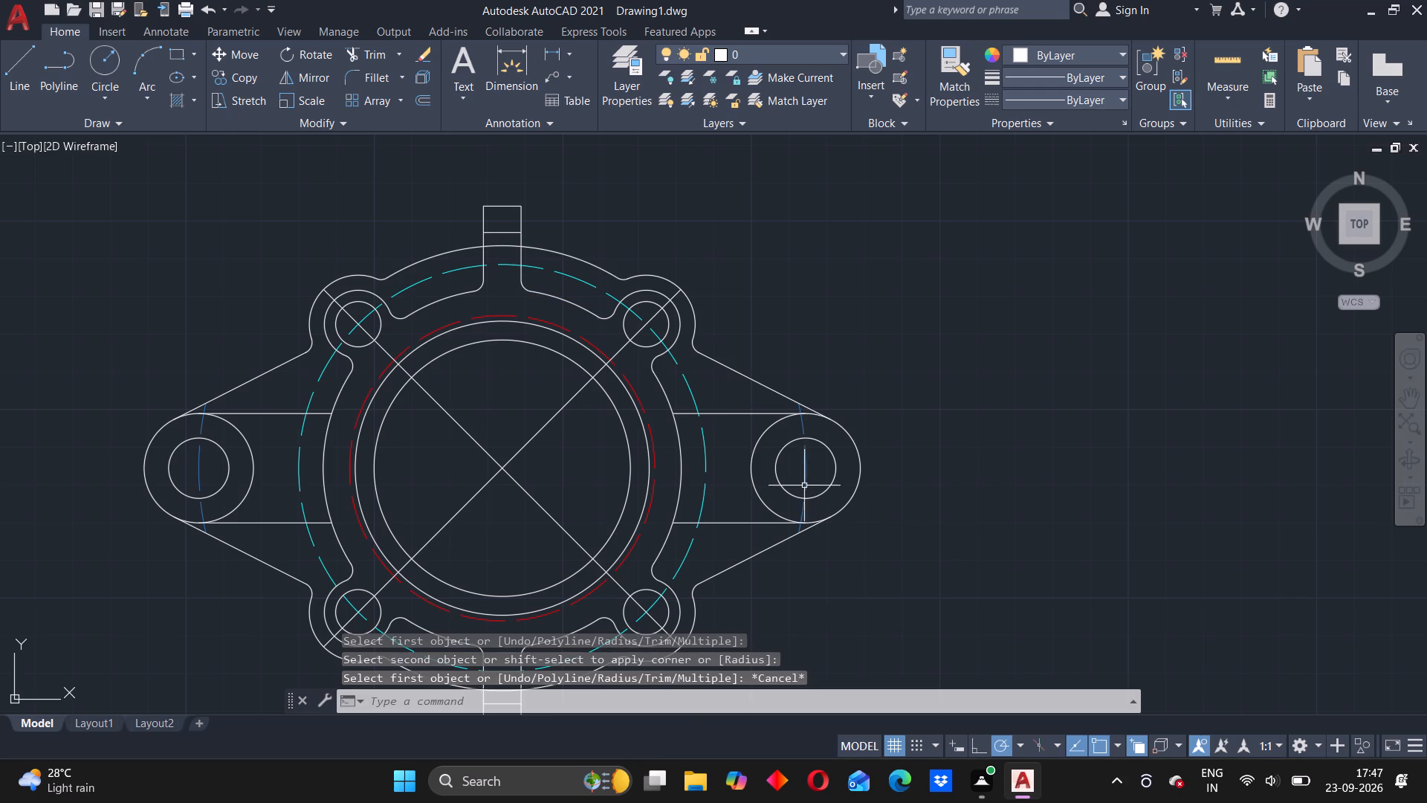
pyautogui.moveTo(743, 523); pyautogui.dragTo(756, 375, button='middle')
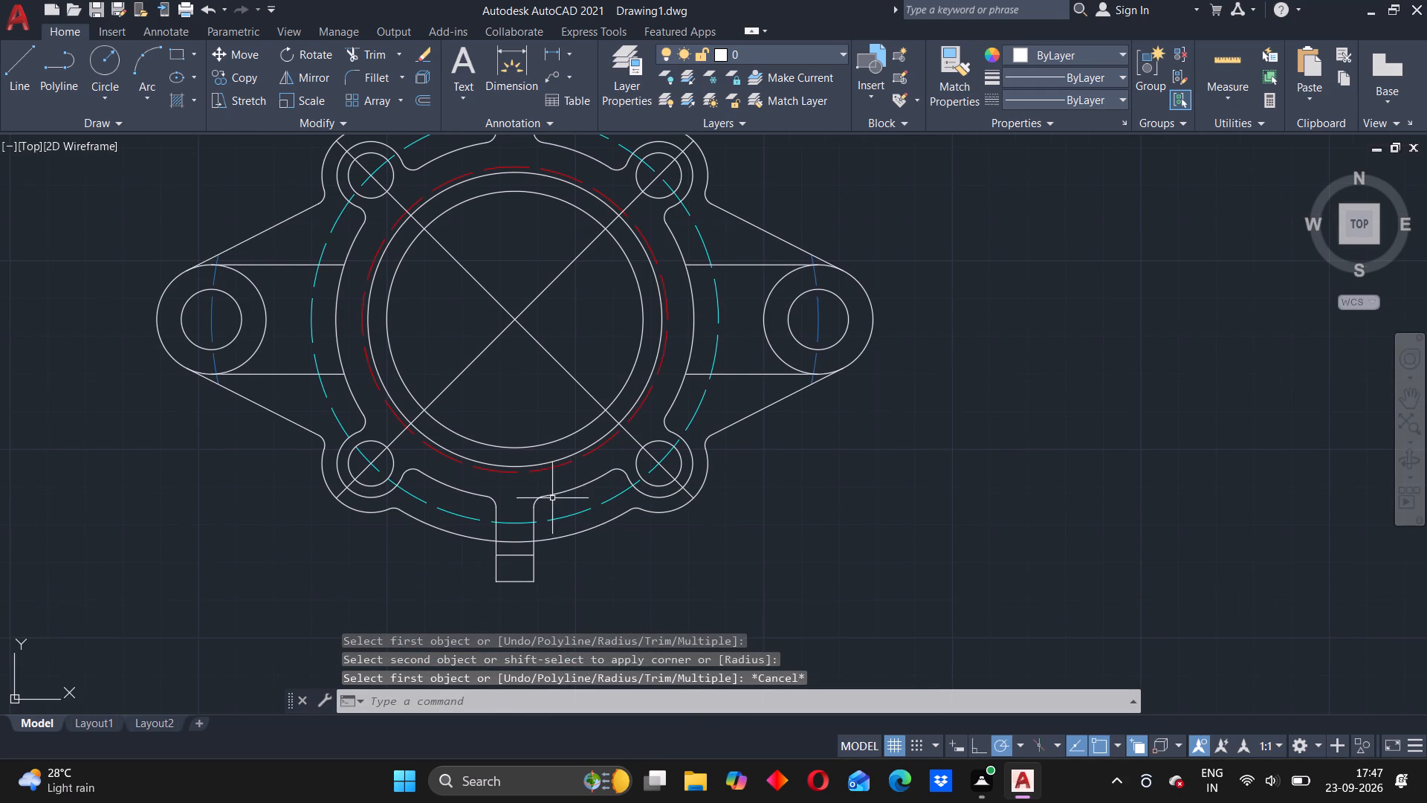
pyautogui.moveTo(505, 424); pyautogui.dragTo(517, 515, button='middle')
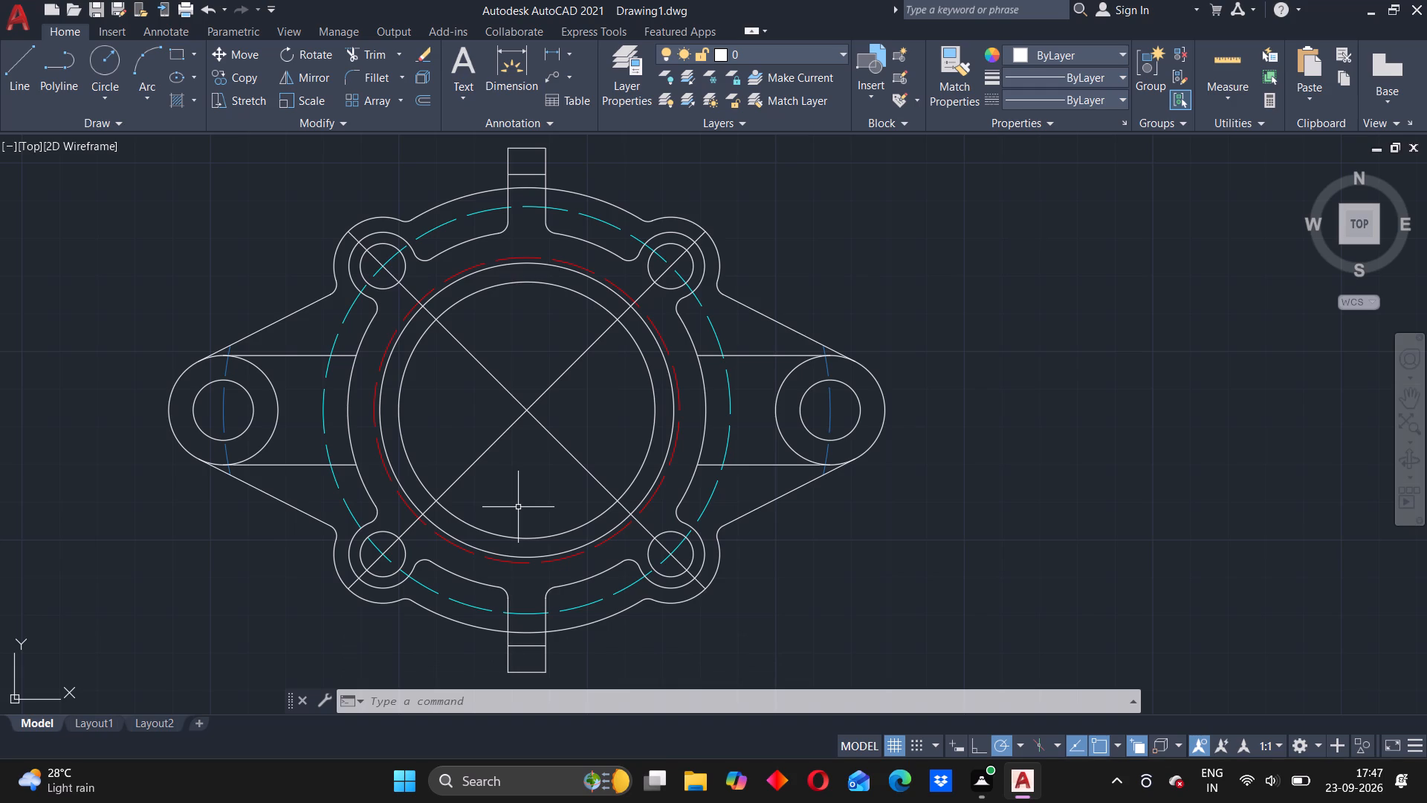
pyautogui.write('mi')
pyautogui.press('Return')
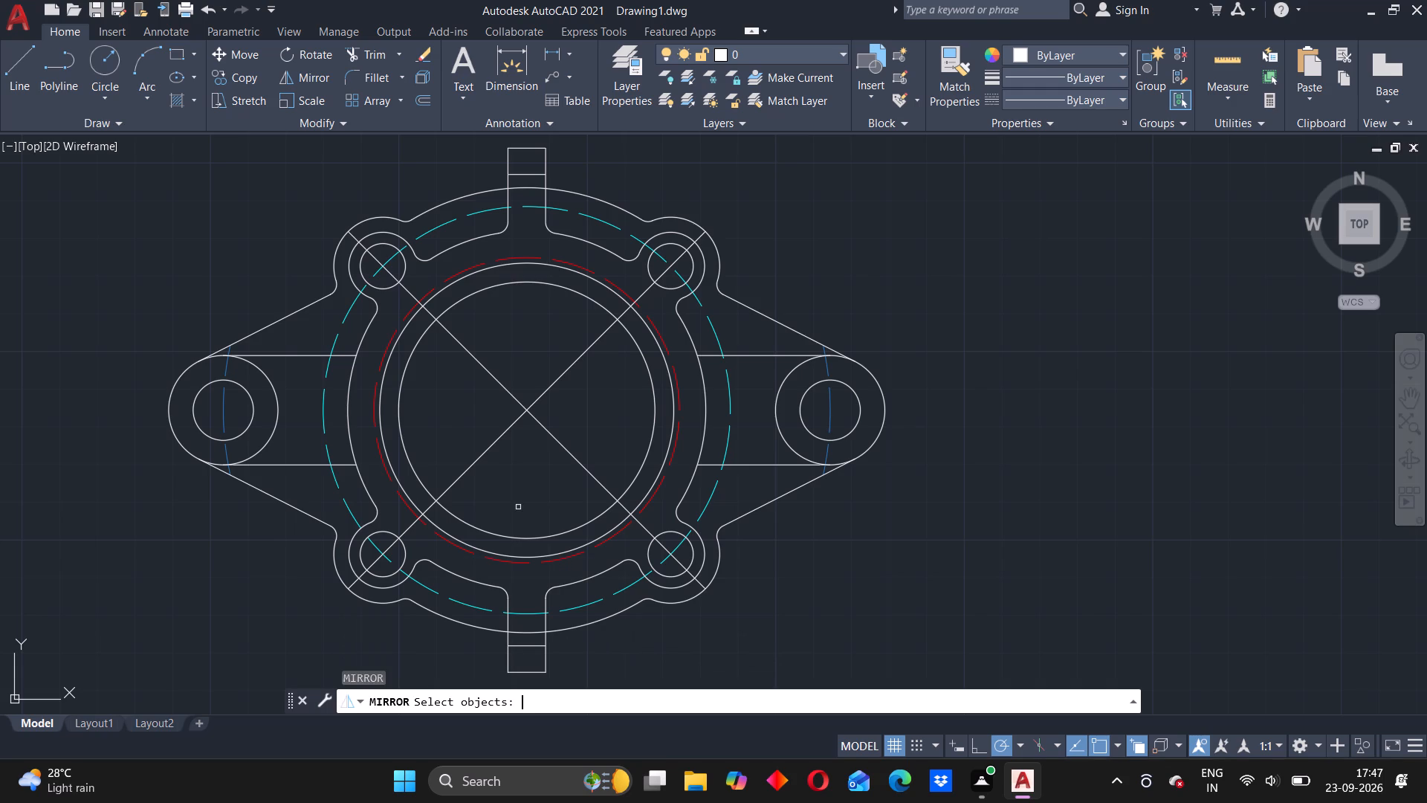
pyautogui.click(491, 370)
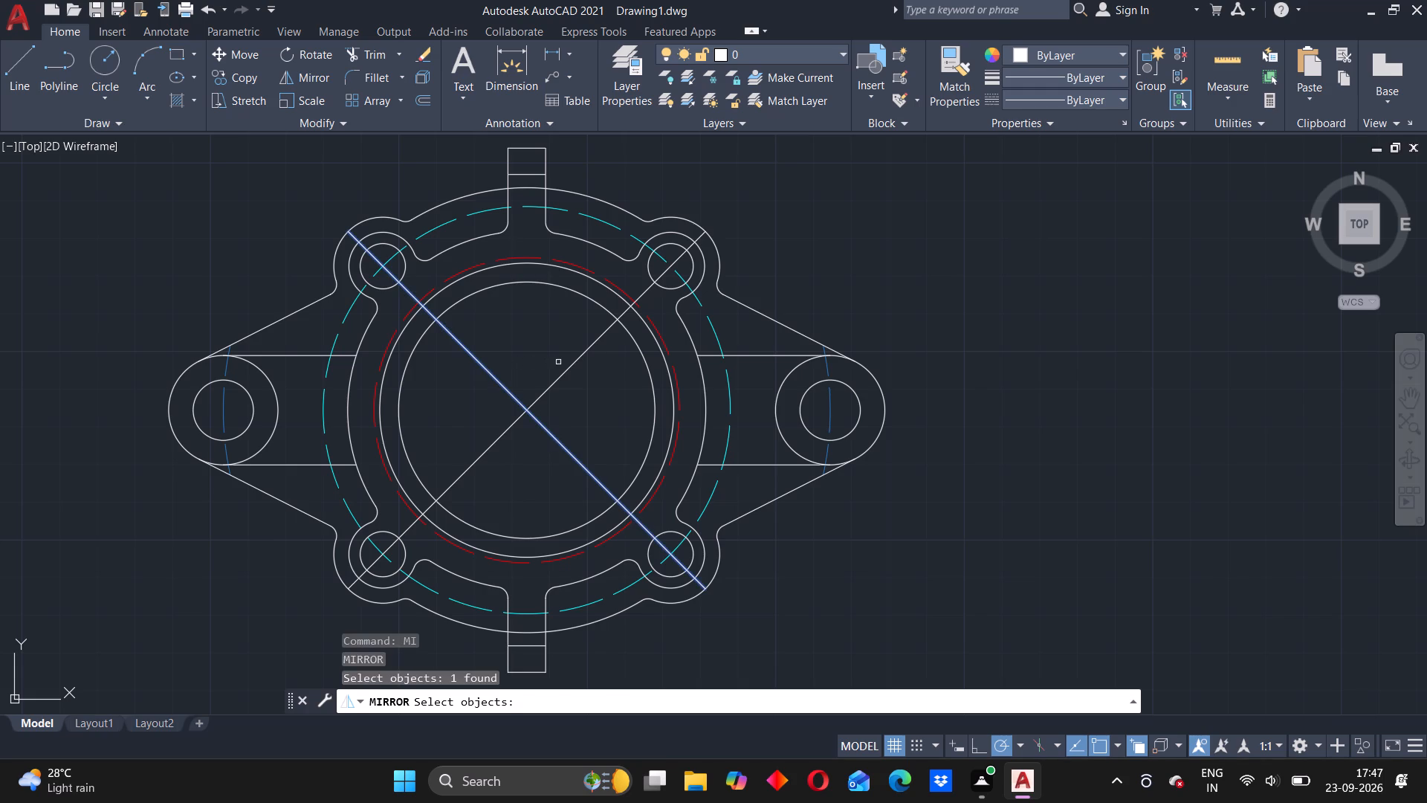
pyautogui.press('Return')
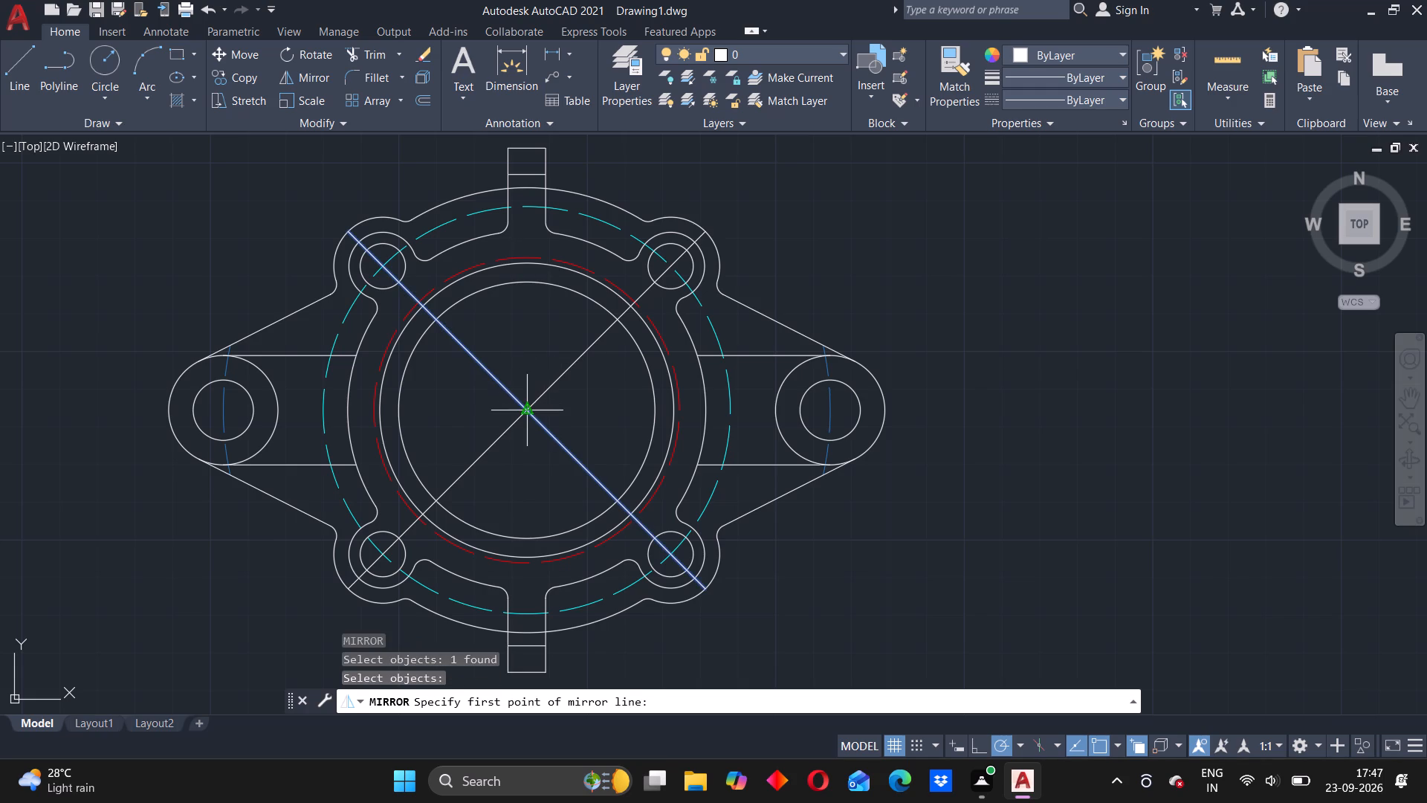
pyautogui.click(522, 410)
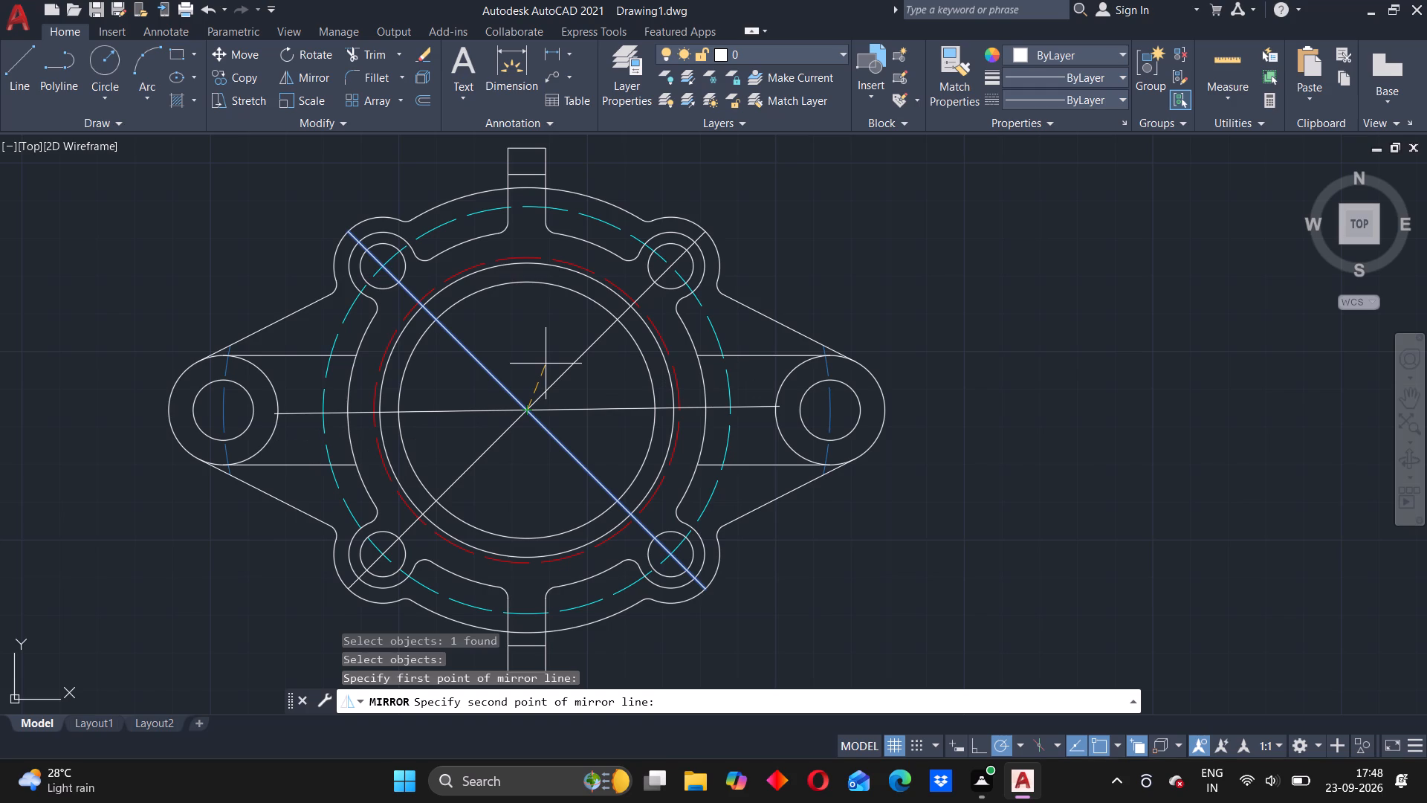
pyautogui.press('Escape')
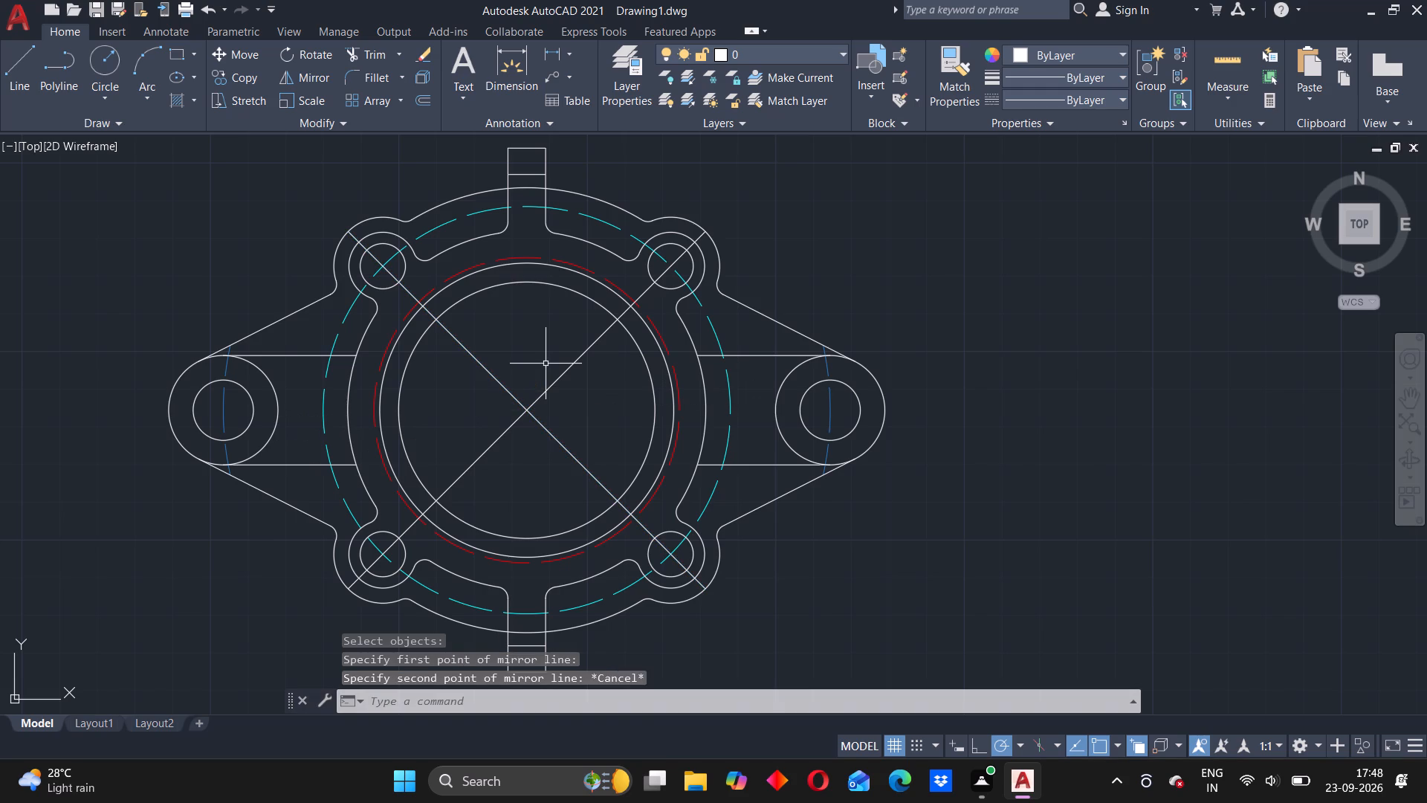
# Draw a vertical and a horizontal construction line (XLINE) through the centre of the bore.
pyautogui.write('xline')
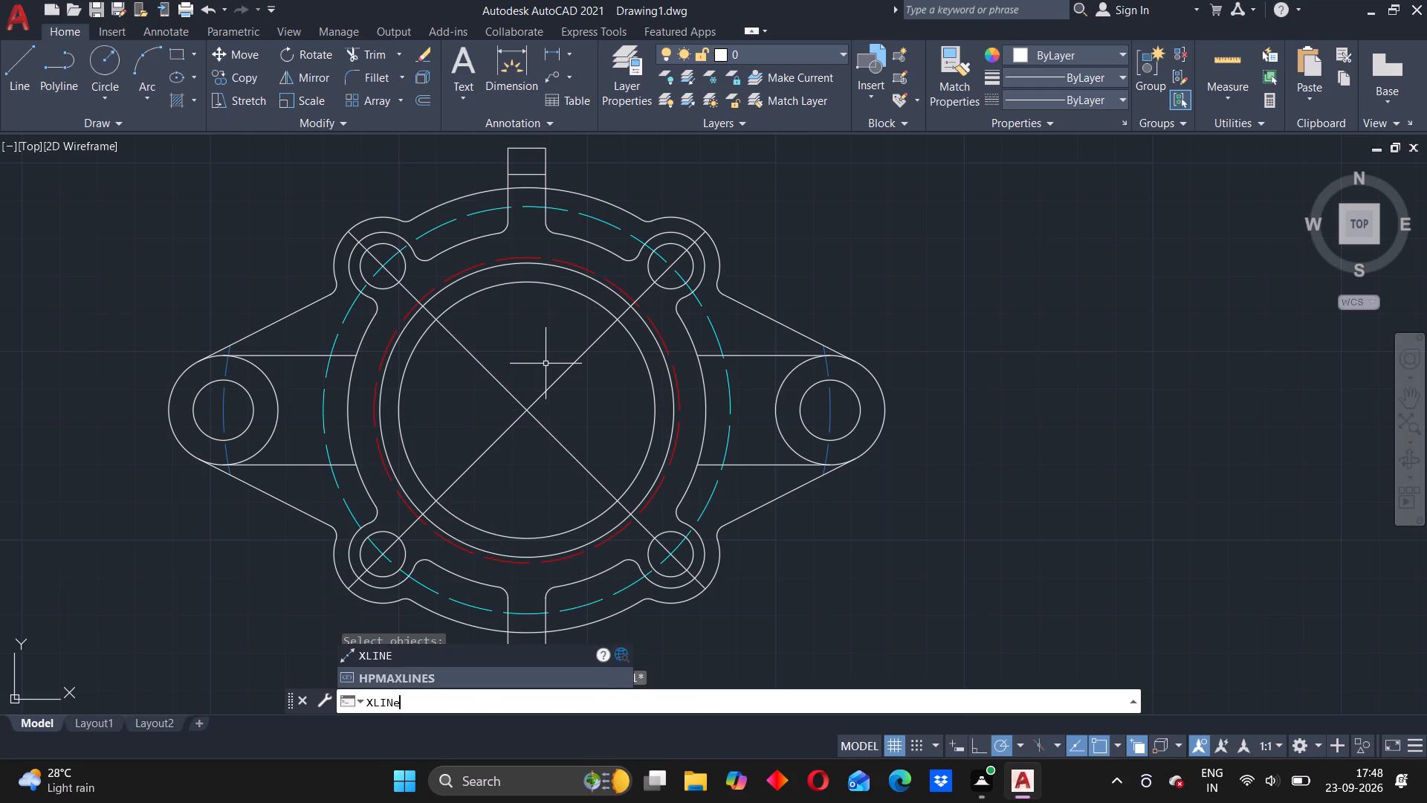
pyautogui.press('Return')
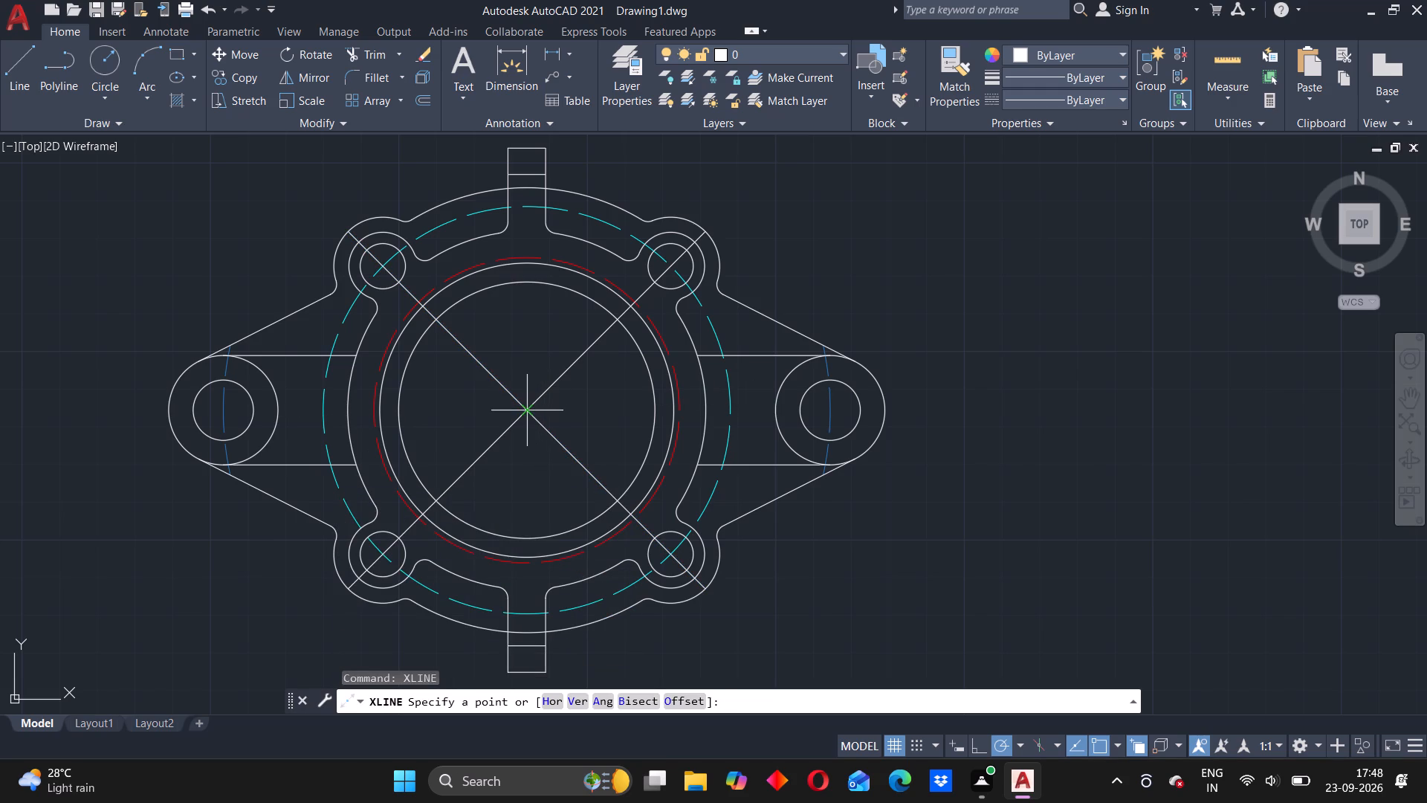
pyautogui.click(525, 408)
pyautogui.click(531, 375)
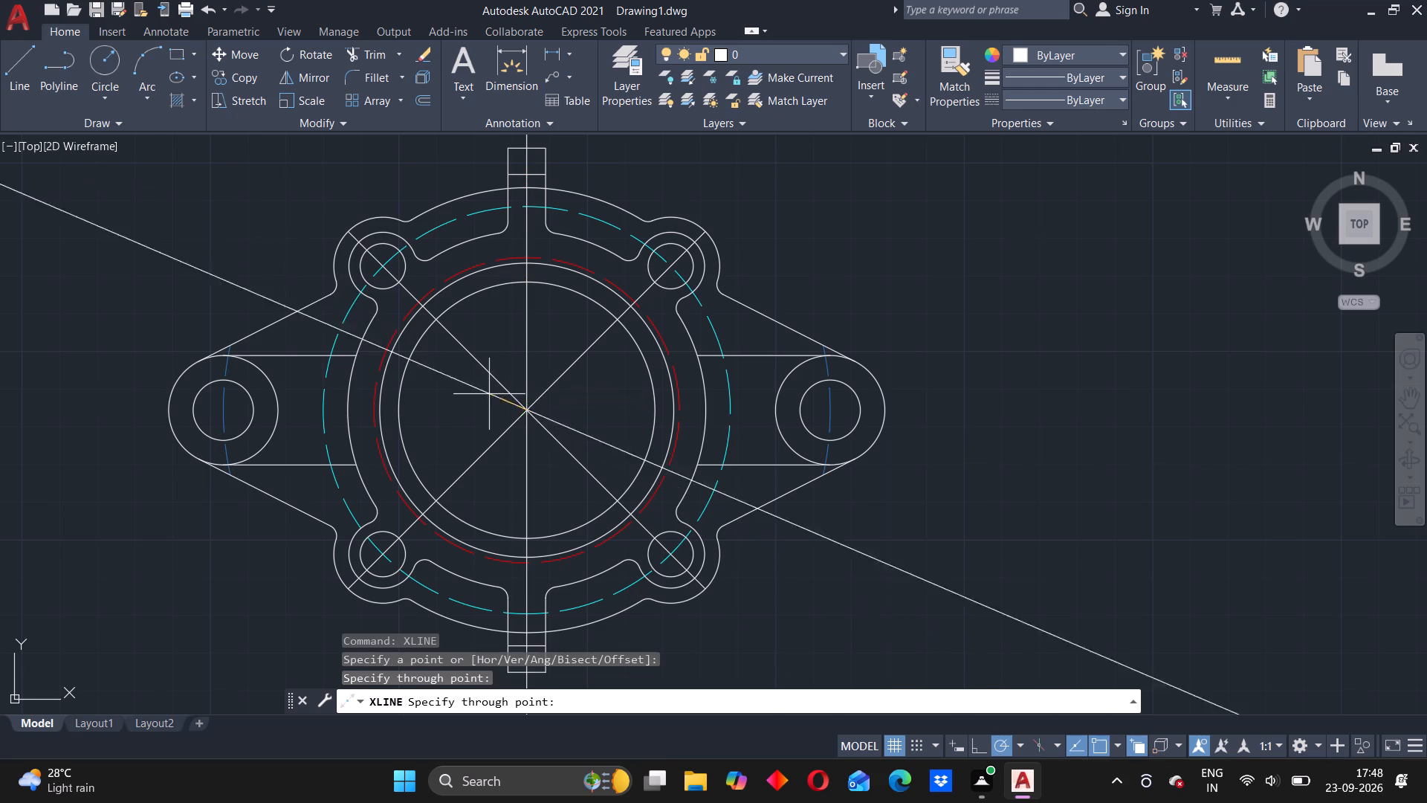
pyautogui.click(477, 410)
pyautogui.press('Escape')
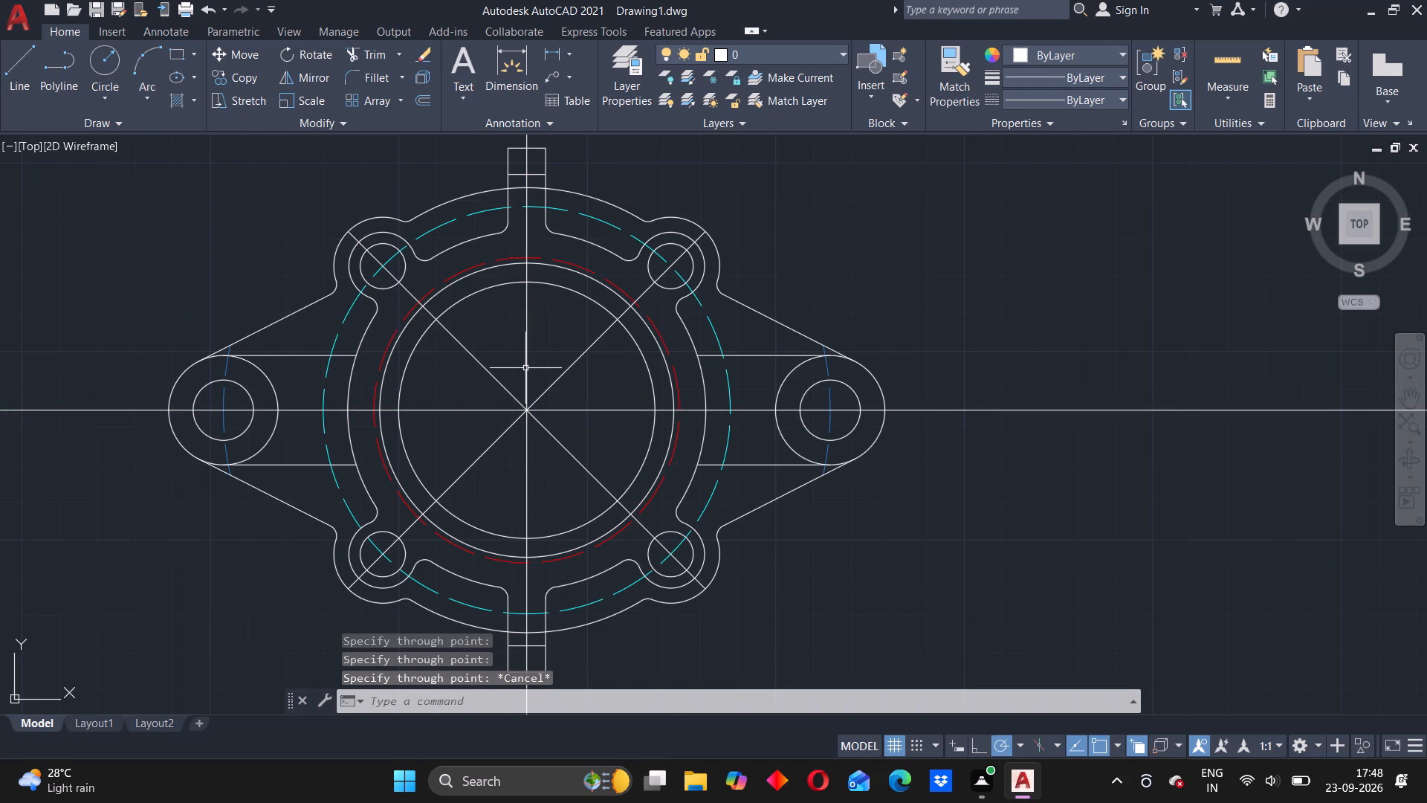
# Trim both construction lines back to the part outline, at the side lugs and at the rib ends.
pyautogui.press('t')
pyautogui.press('r')
pyautogui.press('Return')
pyautogui.moveTo(981, 378); pyautogui.dragTo(971, 491)
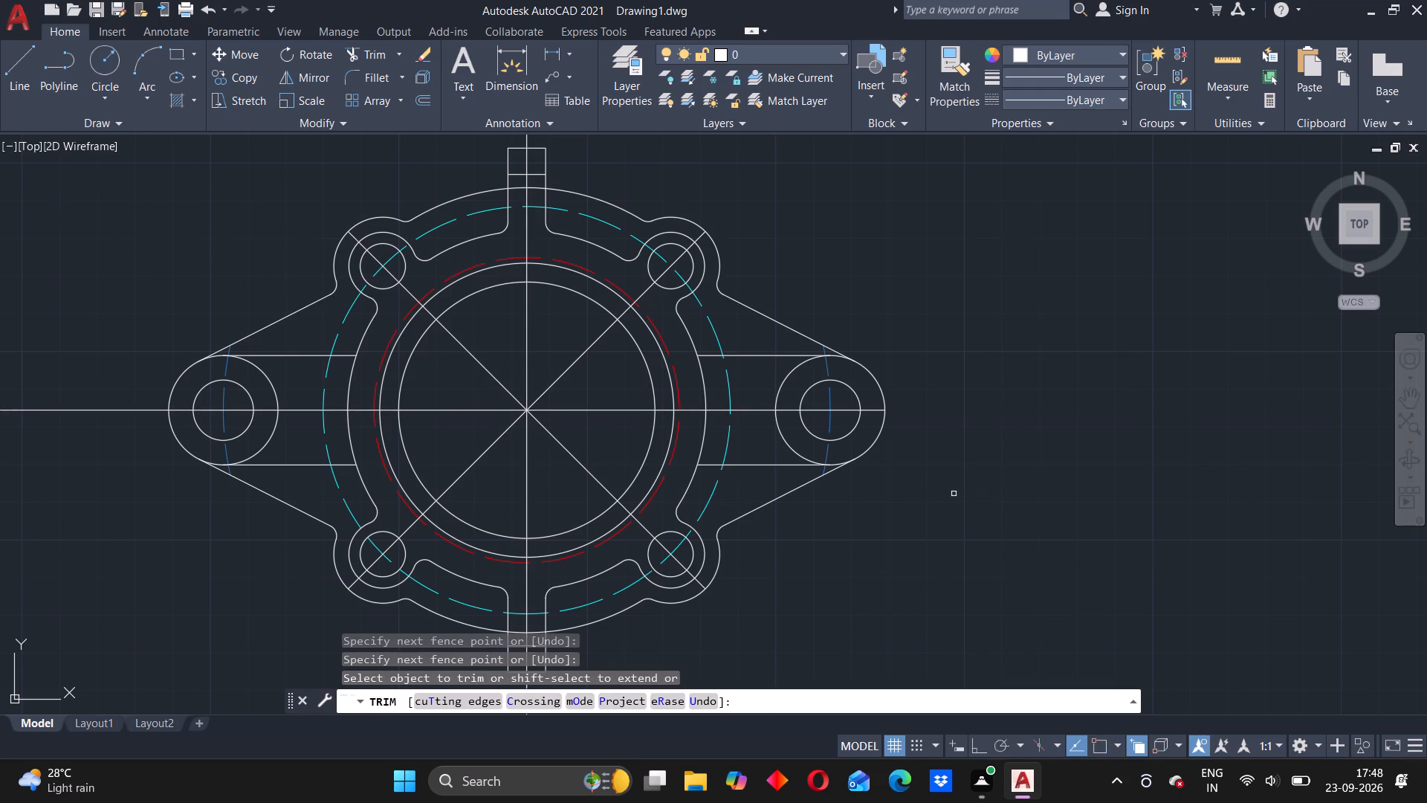
pyautogui.scroll(-2, 771, 526)
pyautogui.moveTo(482, 387); pyautogui.dragTo(462, 514)
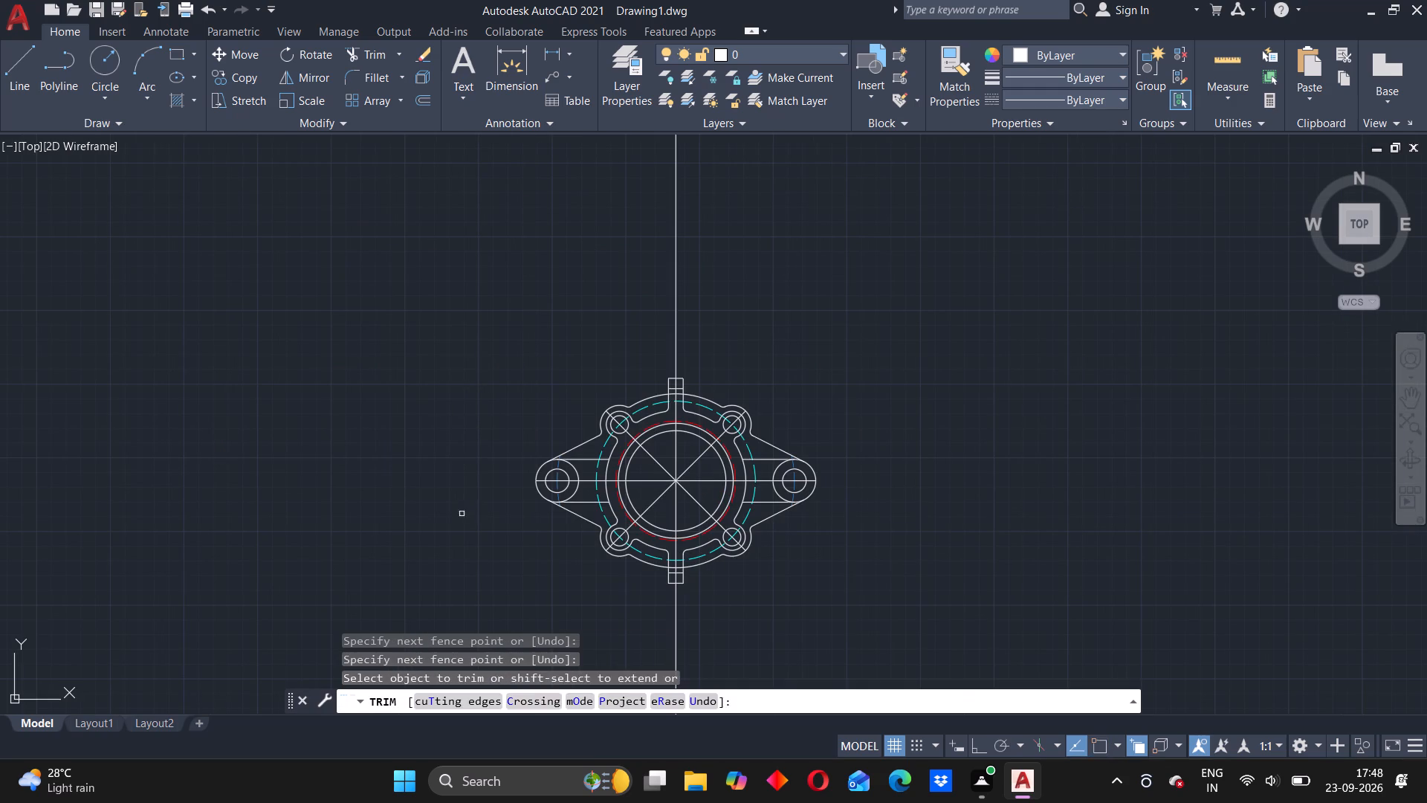
pyautogui.moveTo(587, 317); pyautogui.dragTo(795, 310)
pyautogui.moveTo(705, 635); pyautogui.dragTo(644, 611)
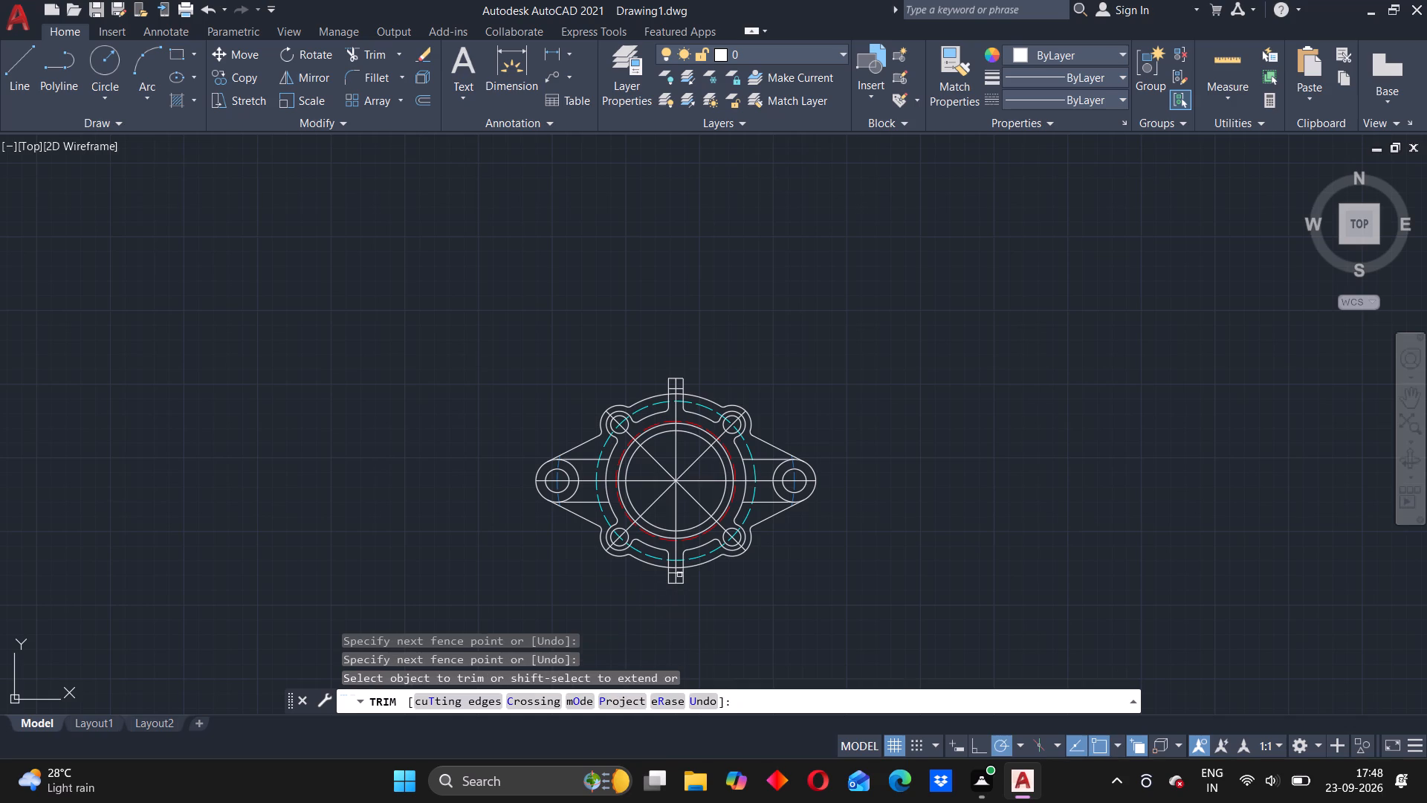
# Trim away the short horizontal cross-lines inside the bottom and top ribs, on both sides of the vertical centreline.
pyautogui.scroll(-2, 676, 517)
pyautogui.scroll(6, 673, 517)
pyautogui.moveTo(667, 523); pyautogui.dragTo(694, 402, button='middle')
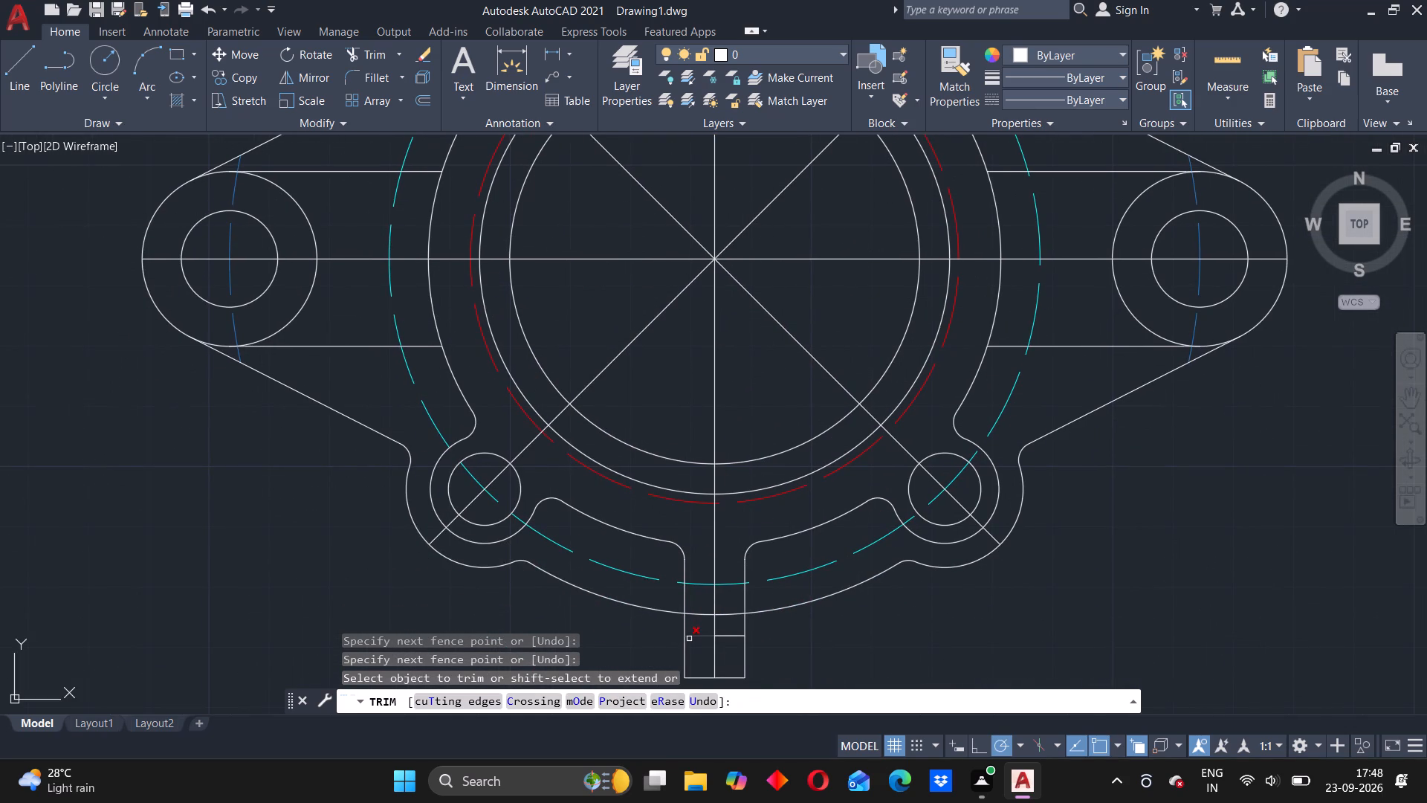
pyautogui.click(694, 640)
pyautogui.click(698, 631)
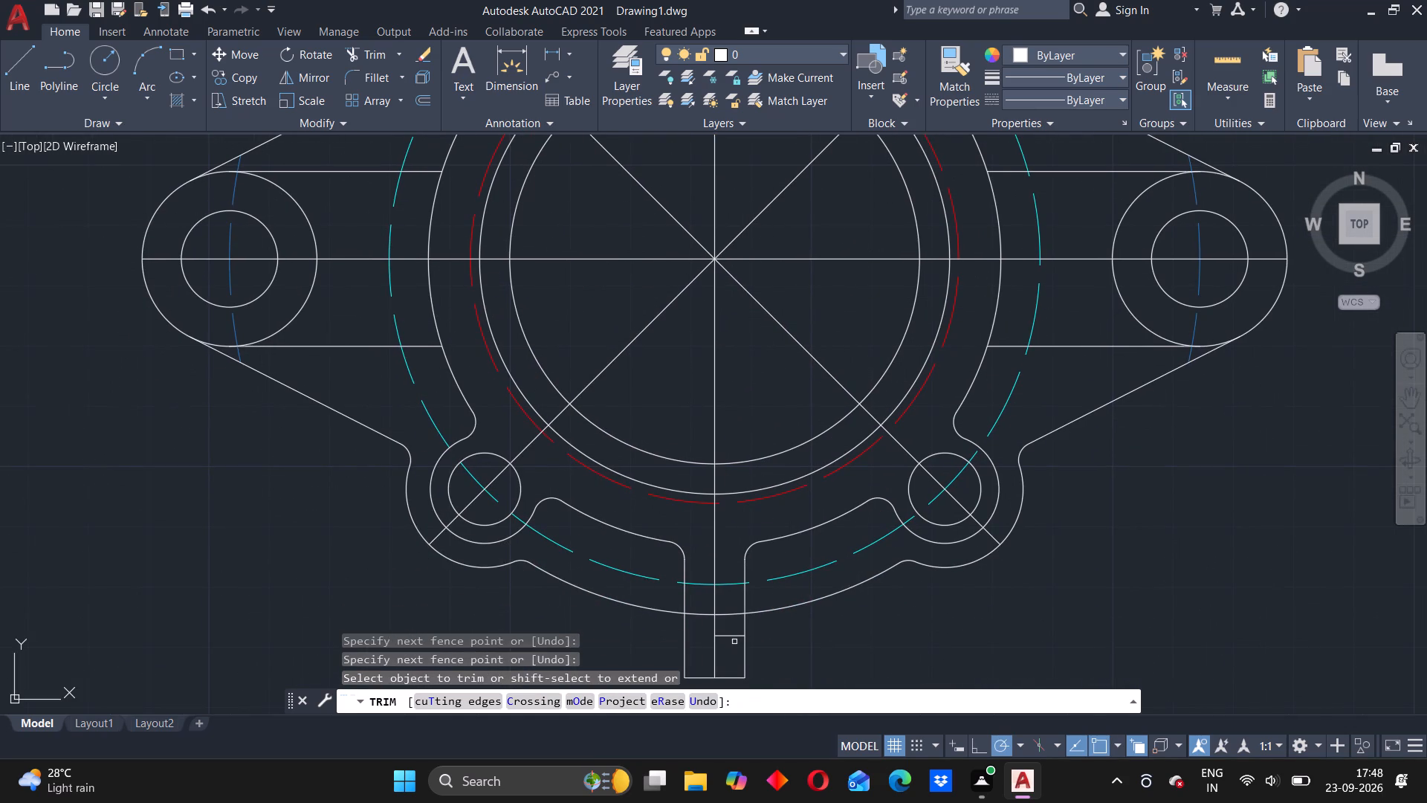
pyautogui.click(735, 637)
pyautogui.scroll(-2, 742, 511)
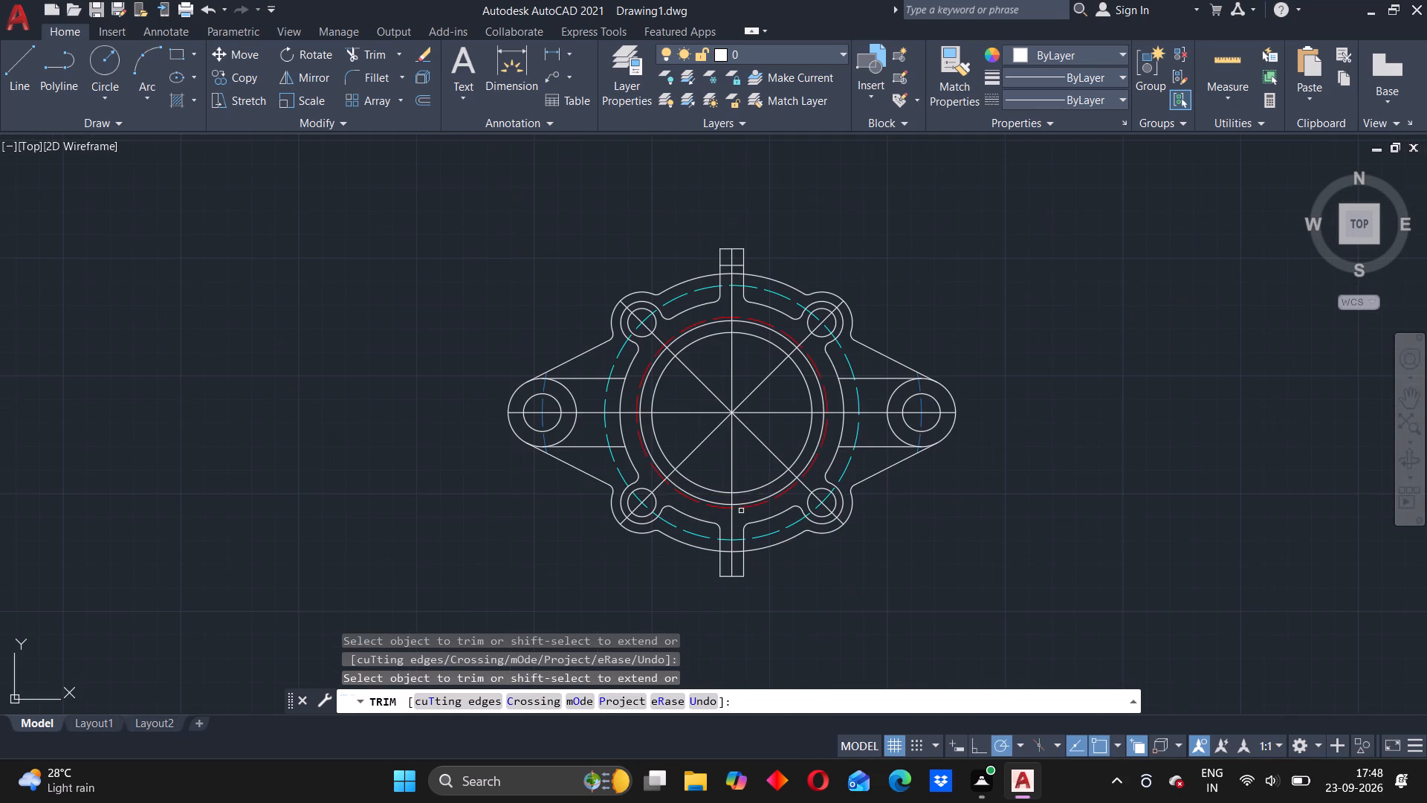
pyautogui.scroll(-1, 735, 274)
pyautogui.scroll(2, 735, 274)
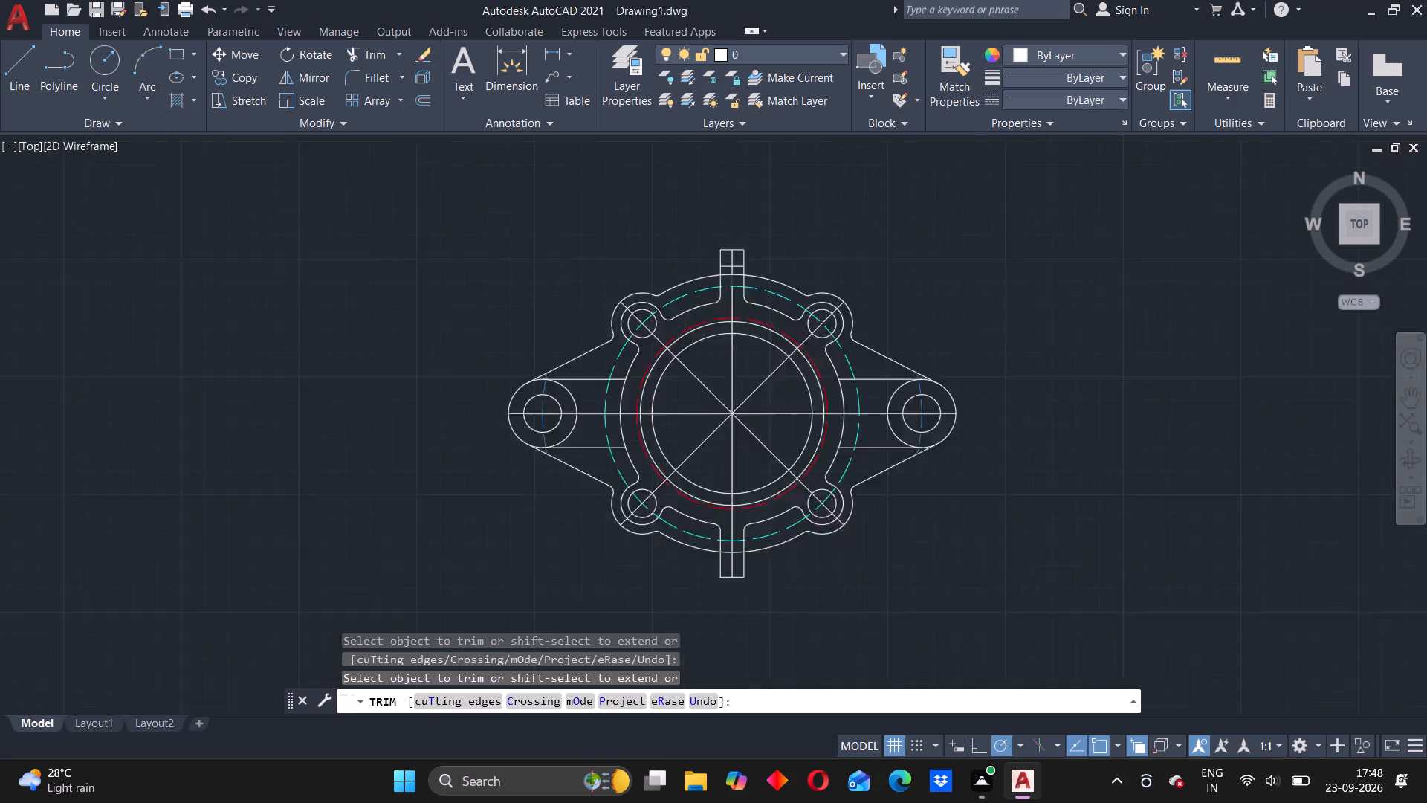
pyautogui.click(744, 263)
pyautogui.click(725, 263)
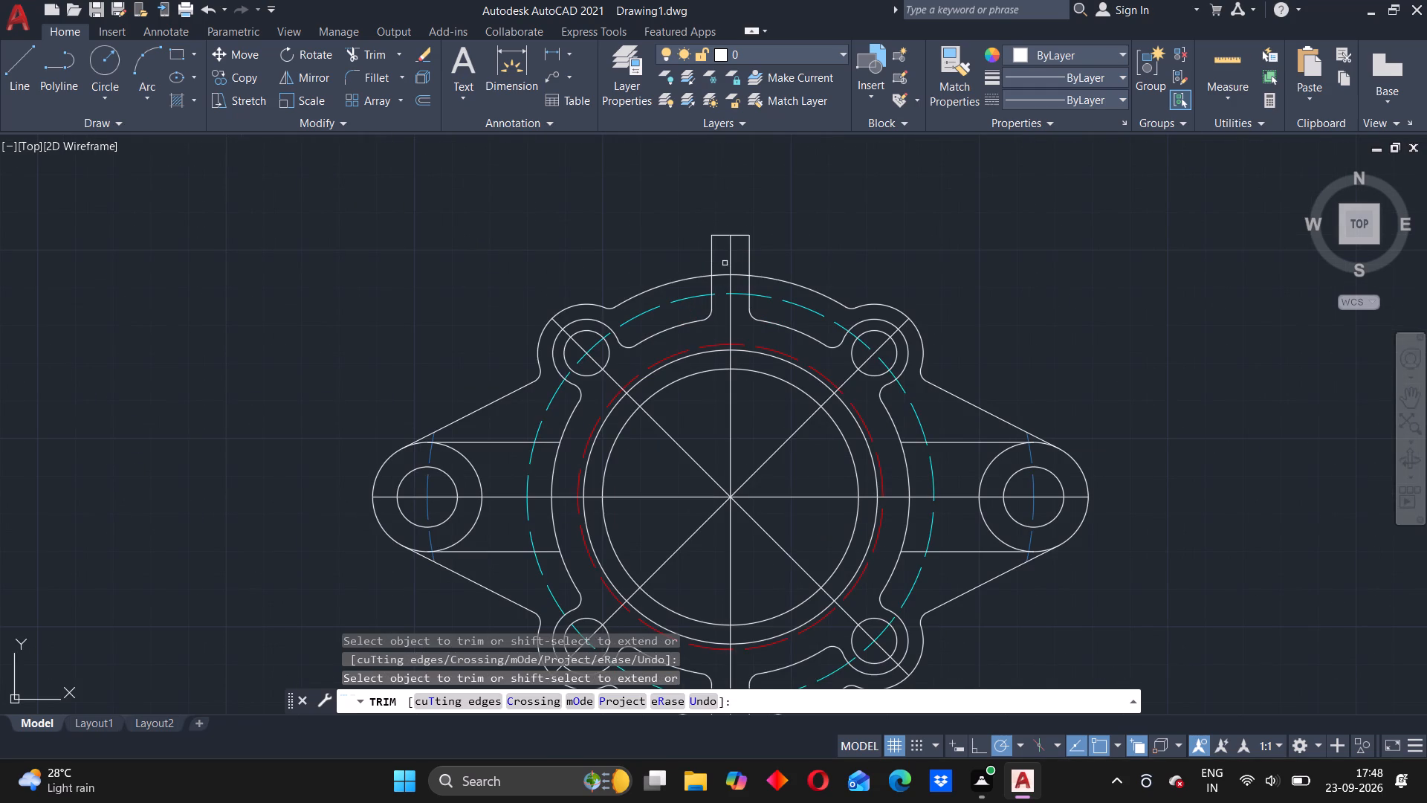
pyautogui.scroll(-1, 716, 385)
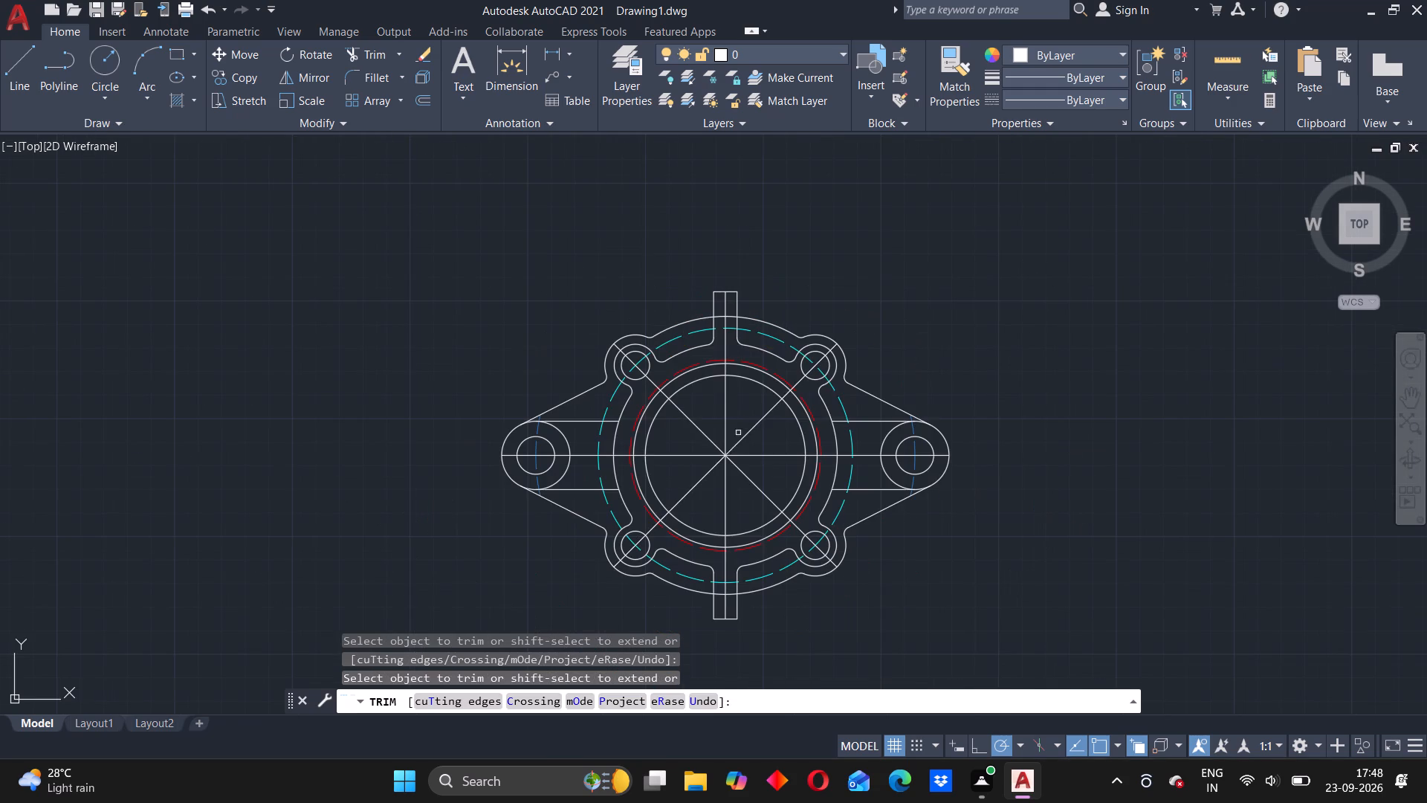
pyautogui.press('Escape')
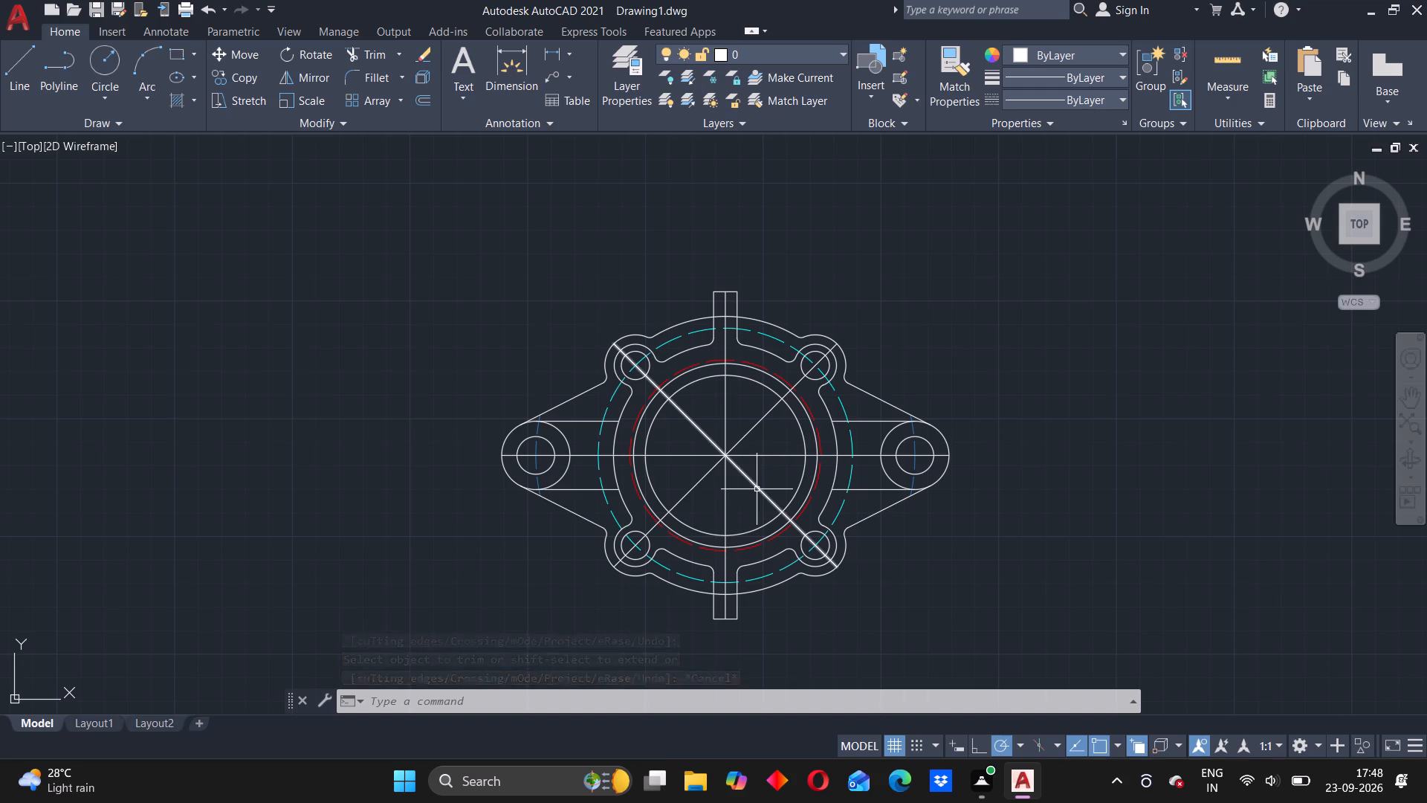
# Trim the inward-facing arcs of the outer circles around both side lug holes.
pyautogui.write('tr')
pyautogui.press('Return')
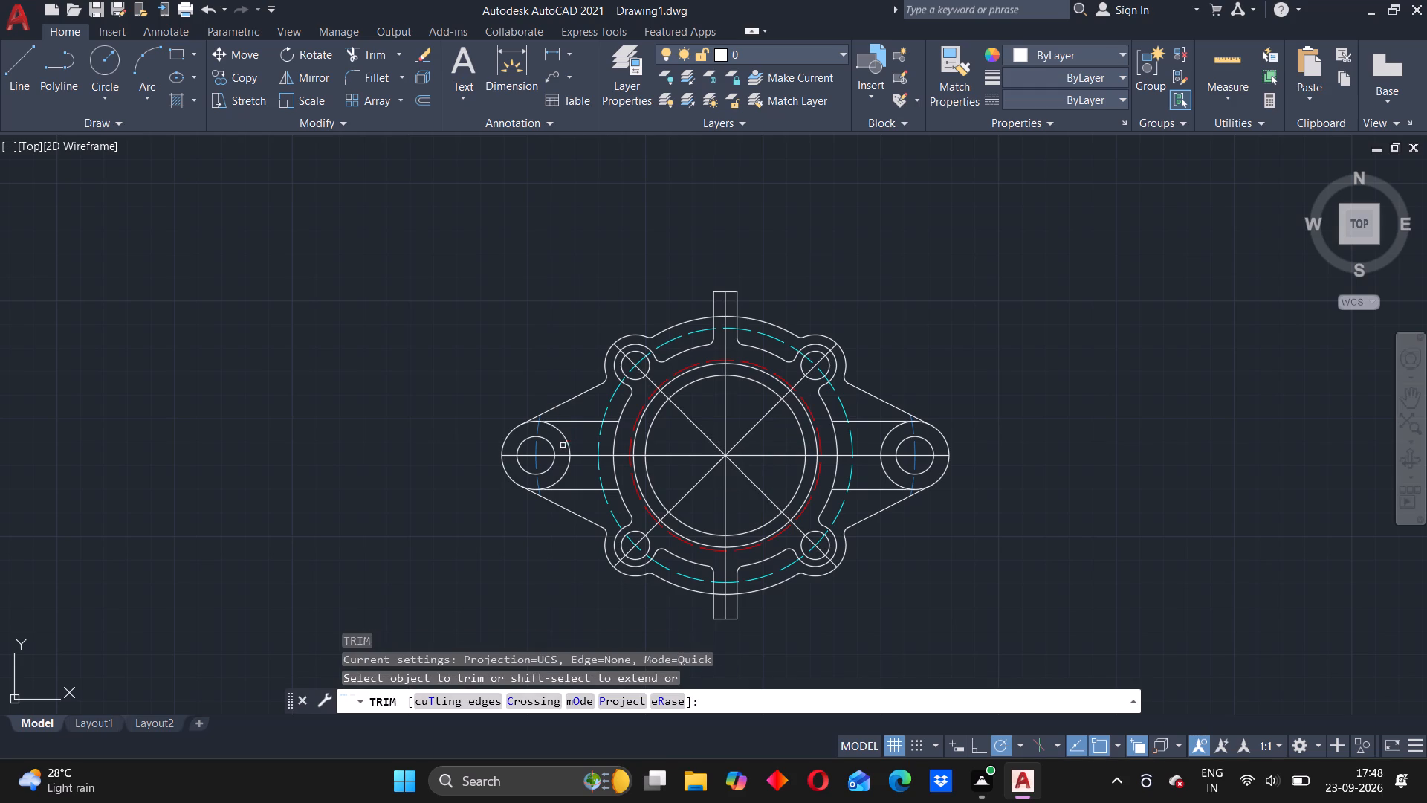
pyautogui.click(570, 442)
pyautogui.click(567, 474)
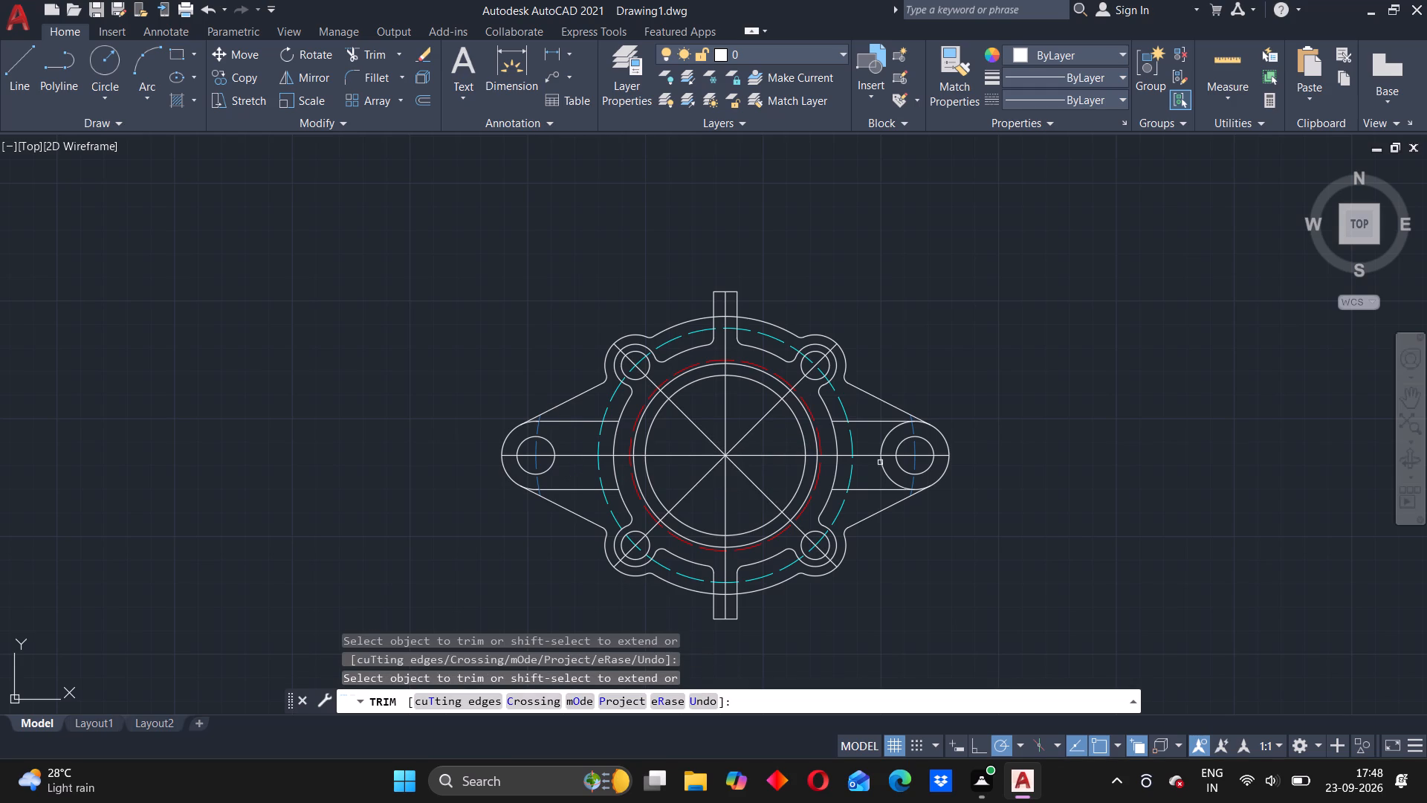
pyautogui.click(884, 439)
pyautogui.click(879, 468)
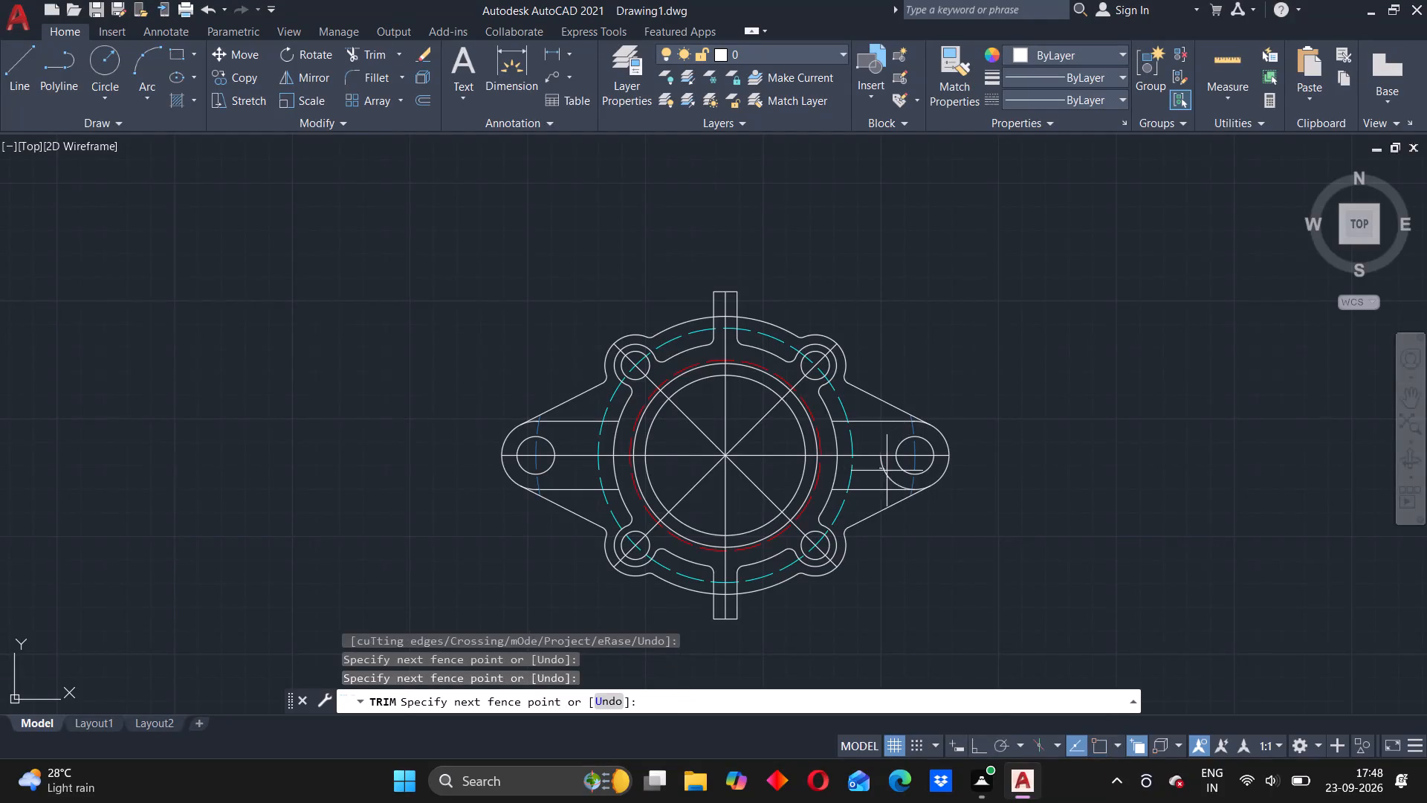
pyautogui.click(888, 471)
pyautogui.press('Escape')
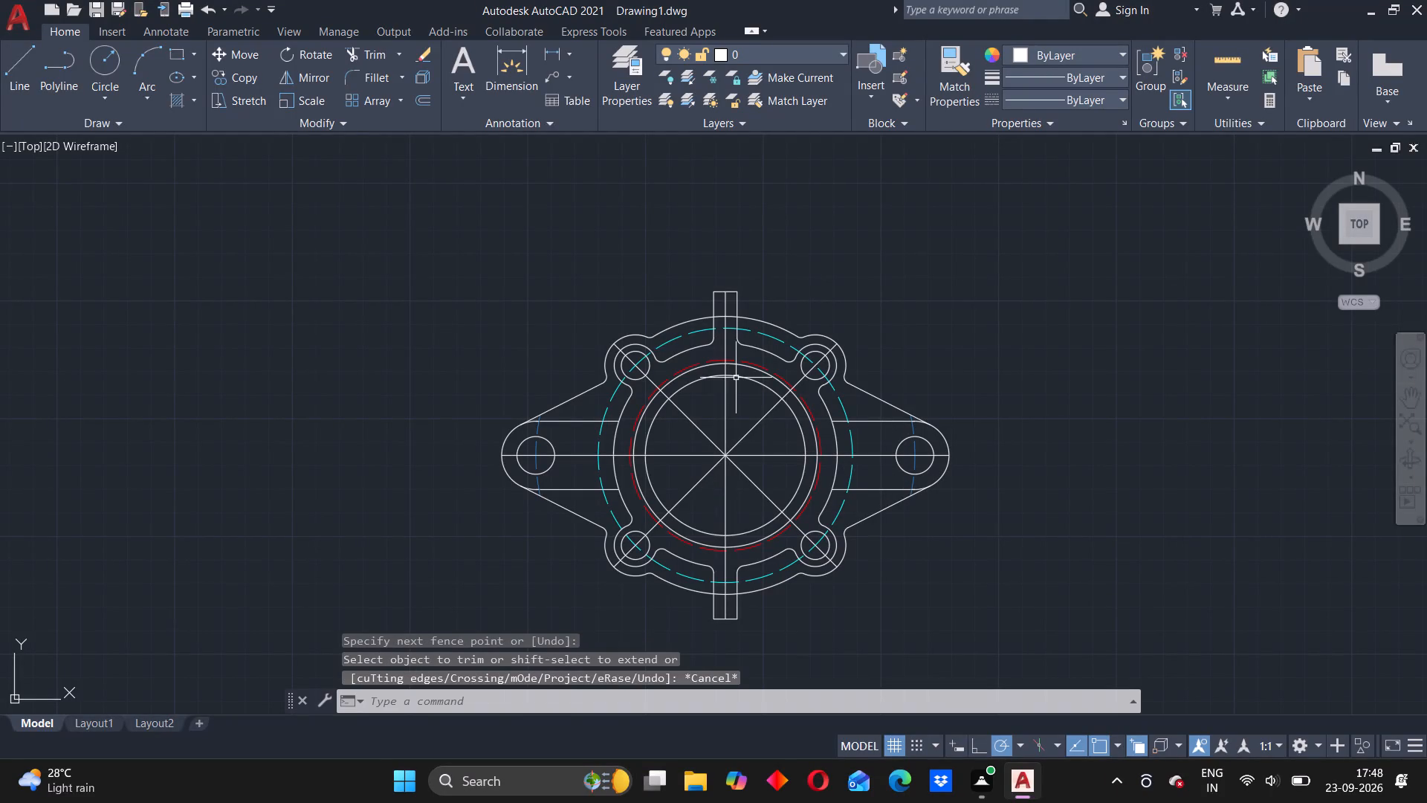
# Set the linetype of the vertical and horizontal centrelines to ACAD_ISO02W100.
pyautogui.click(728, 349)
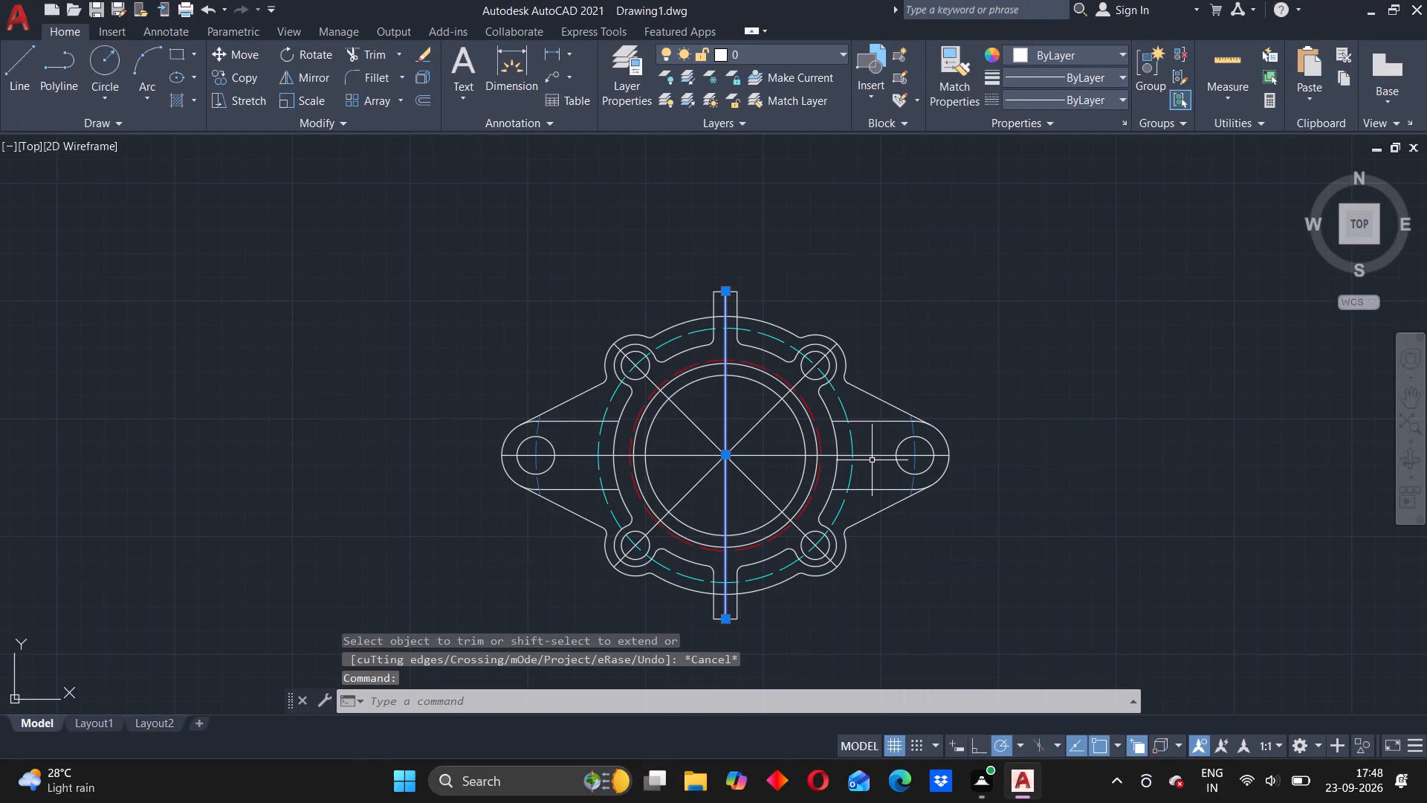
pyautogui.click(878, 454)
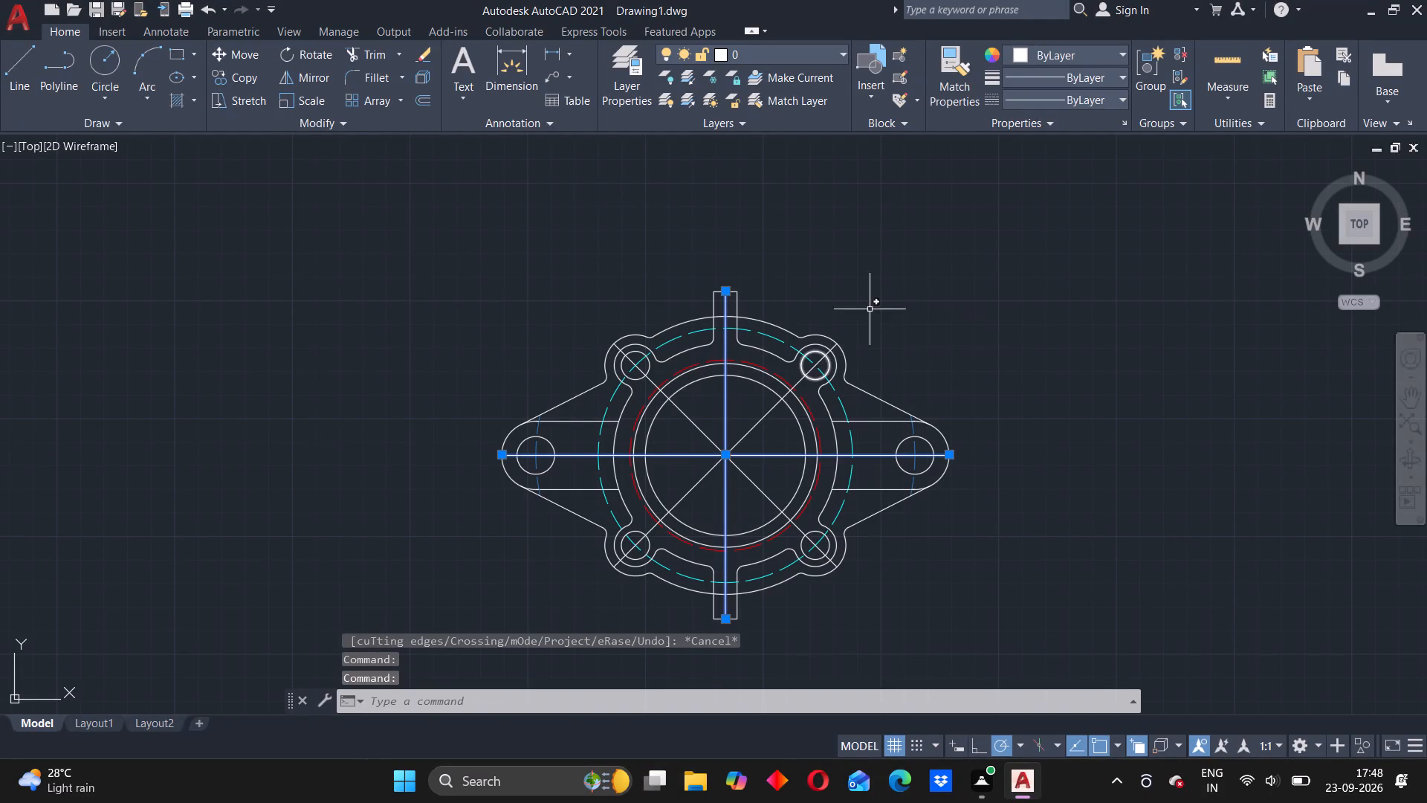
pyautogui.click(1099, 93)
pyautogui.click(1078, 167)
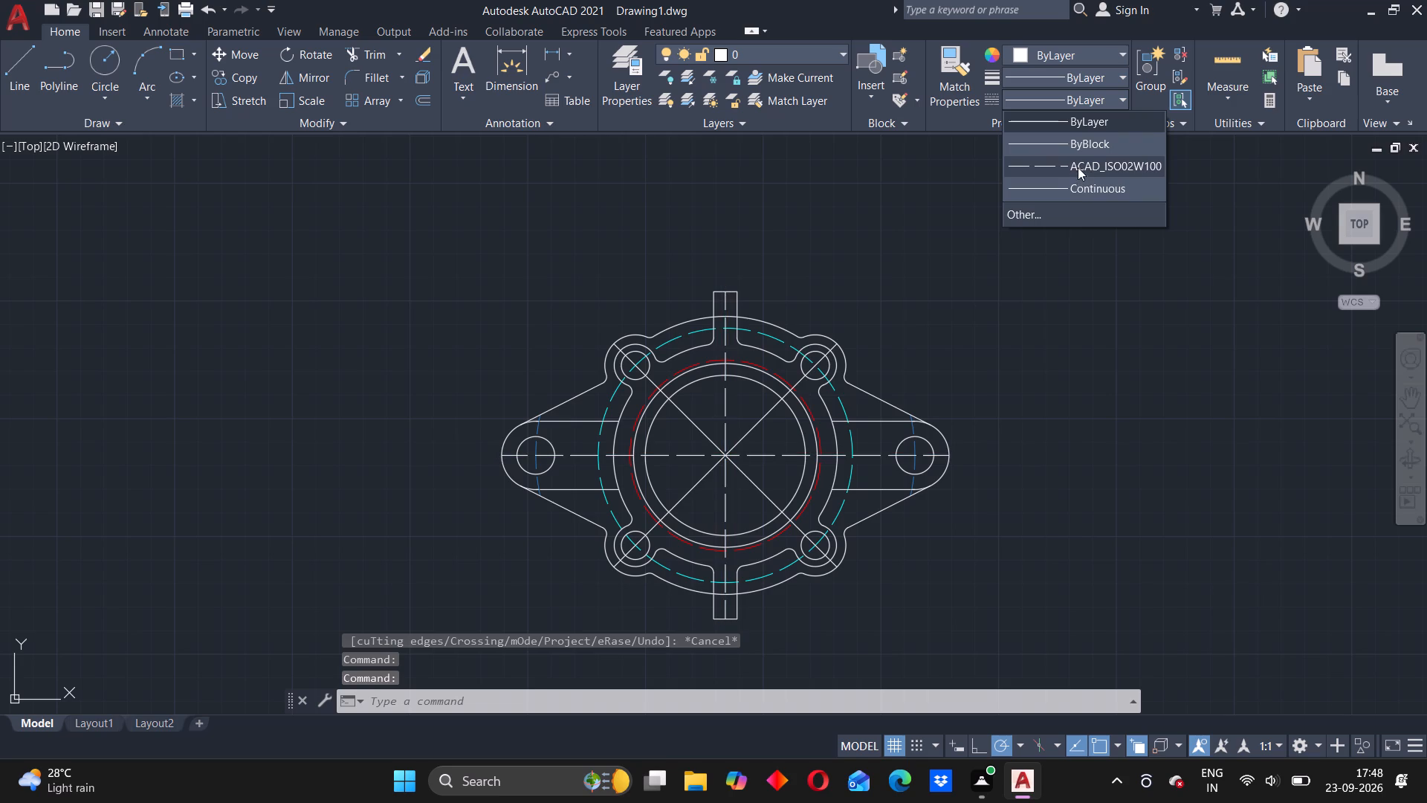
pyautogui.press('Escape')
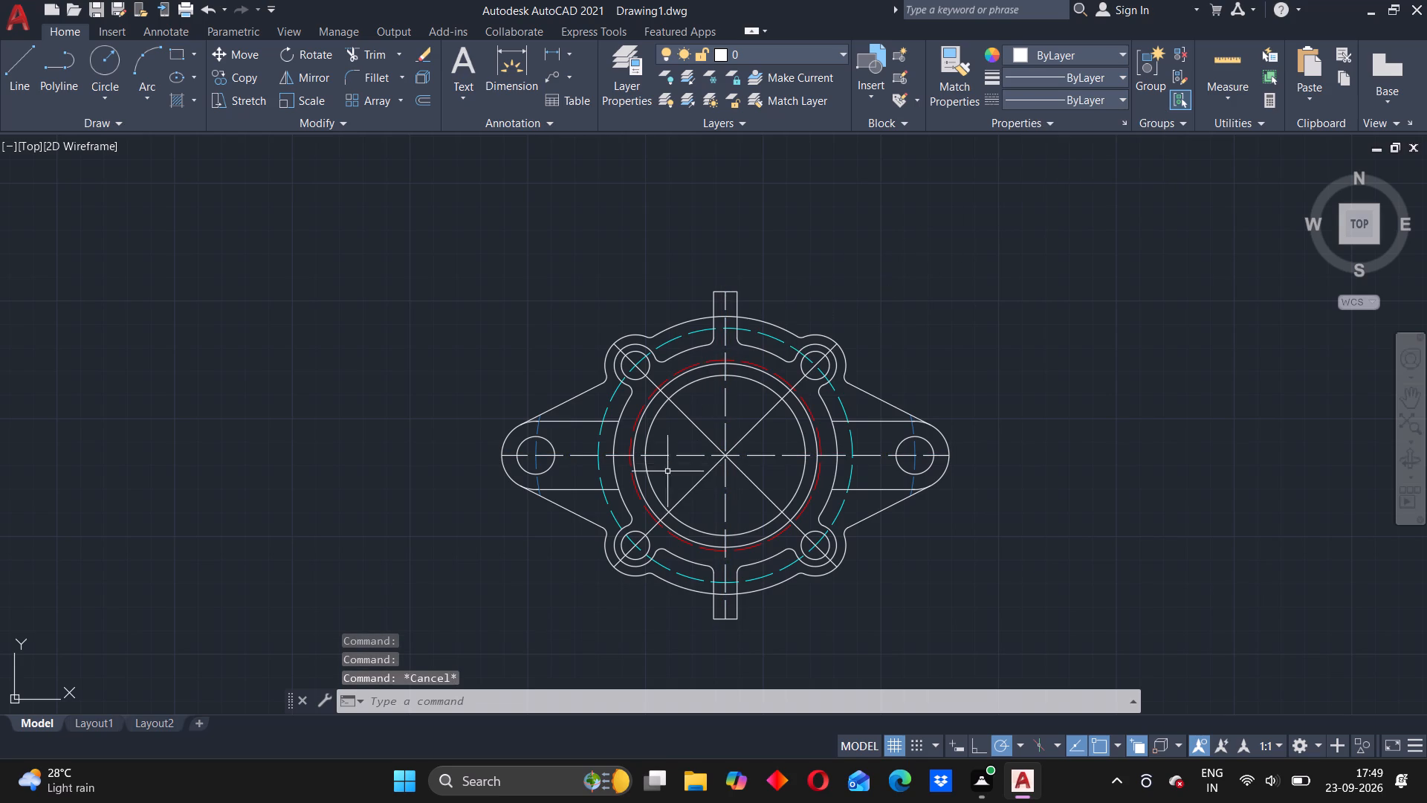
# Change the colour of the vertical and horizontal centrelines to orange 205,105,40.
pyautogui.click(724, 388)
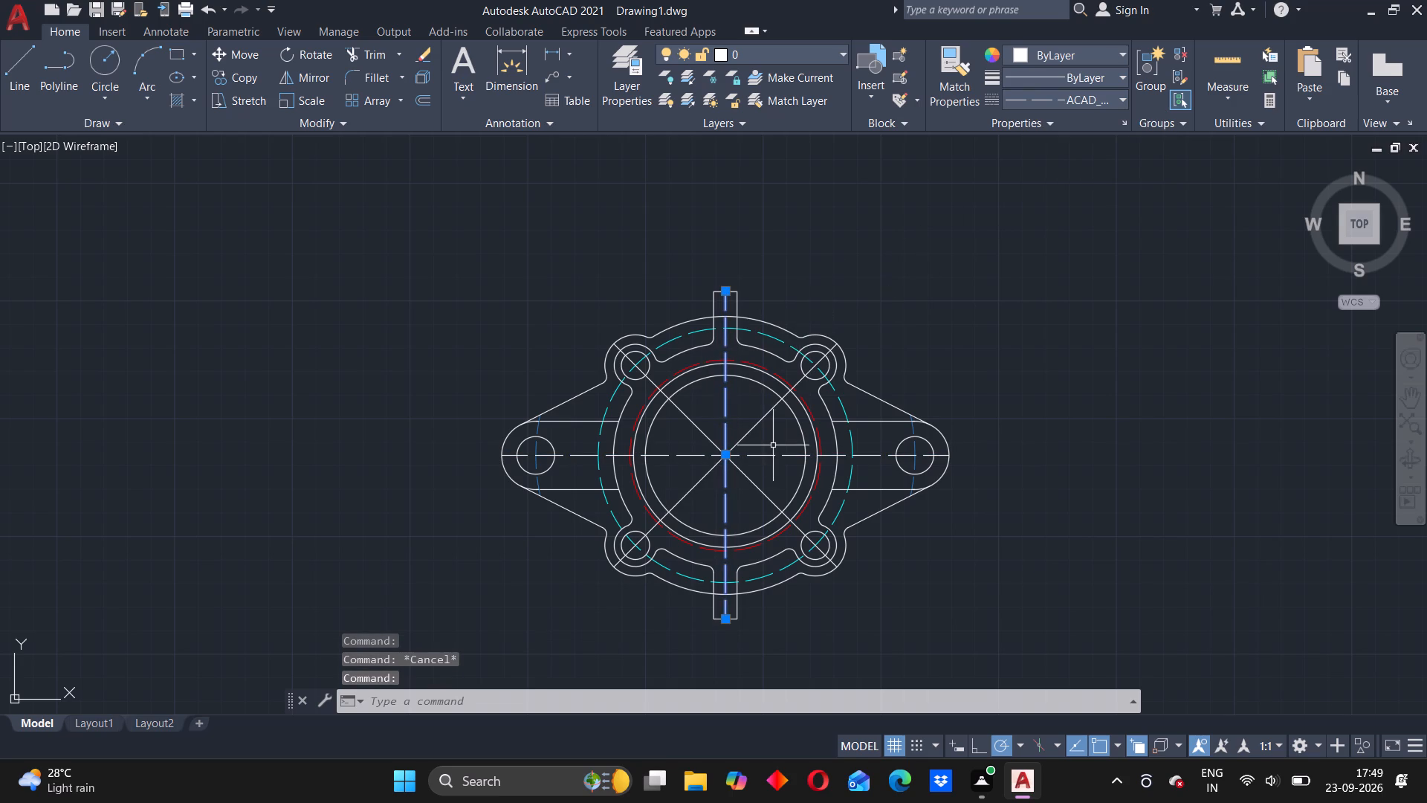
pyautogui.click(776, 457)
pyautogui.click(1114, 83)
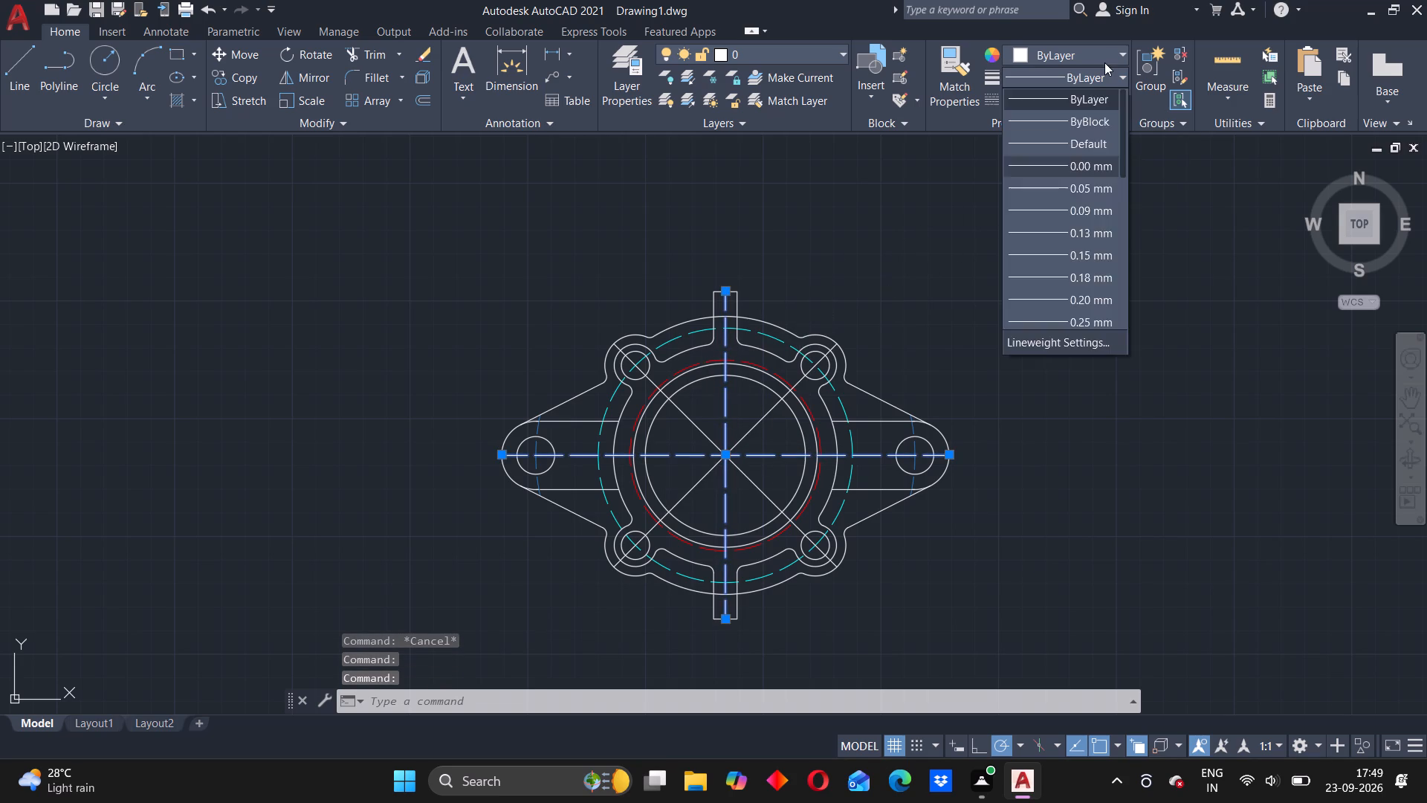
pyautogui.click(1104, 61)
pyautogui.click(1104, 58)
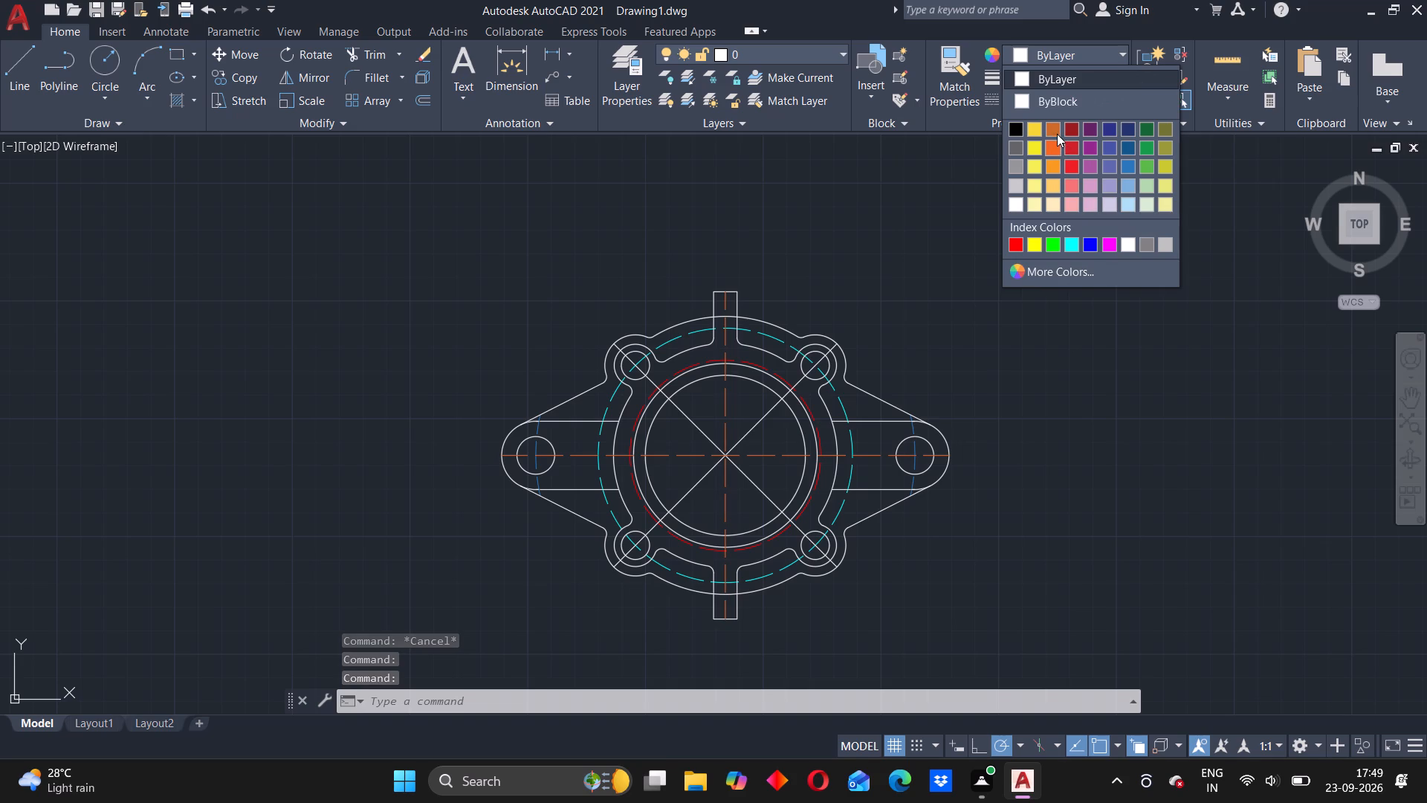
pyautogui.click(1057, 133)
pyautogui.click(997, 322)
pyautogui.press('Escape')
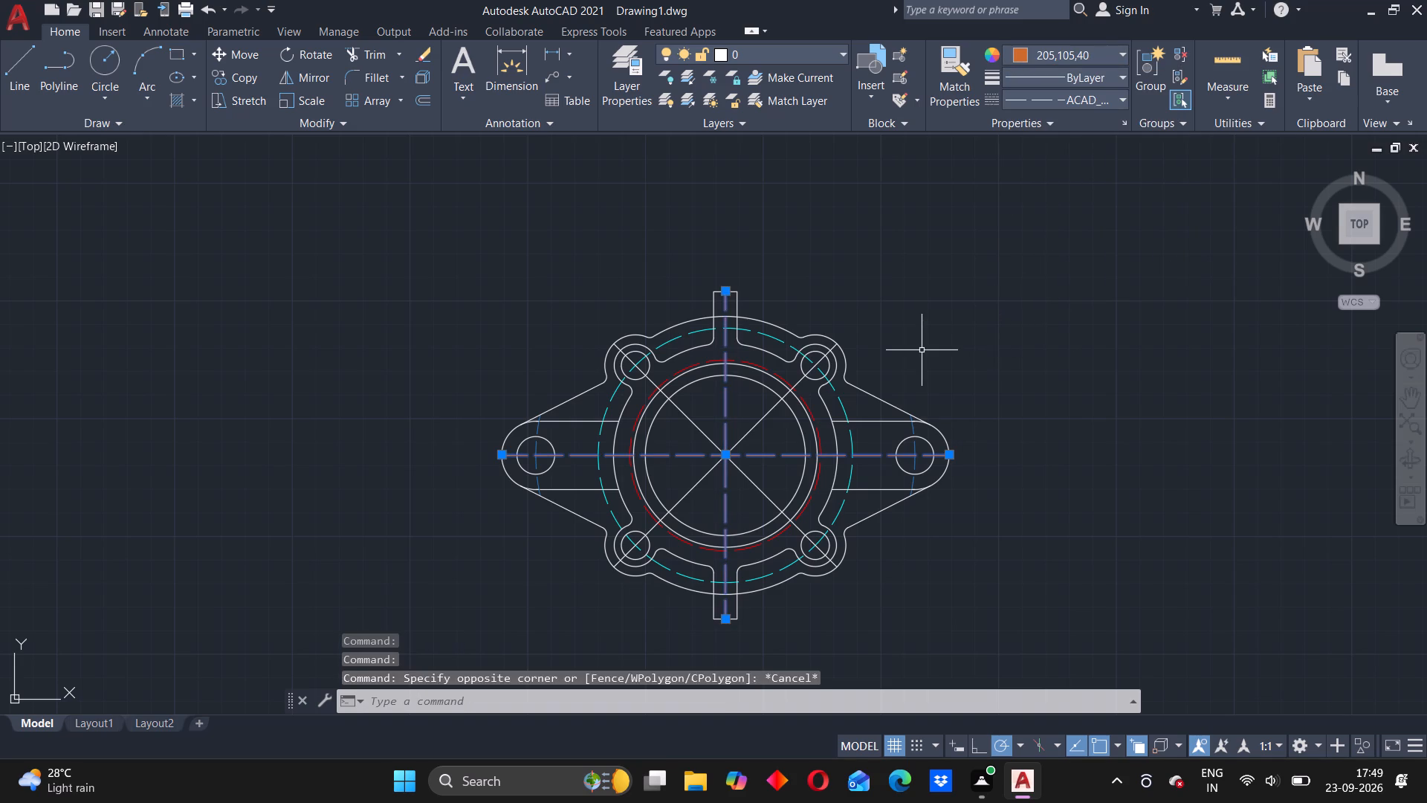
pyautogui.press('Escape')
# Give the two diagonal centrelines the ACAD_ISO02W100 linetype and orange colour 242,103,34.
pyautogui.click(748, 428)
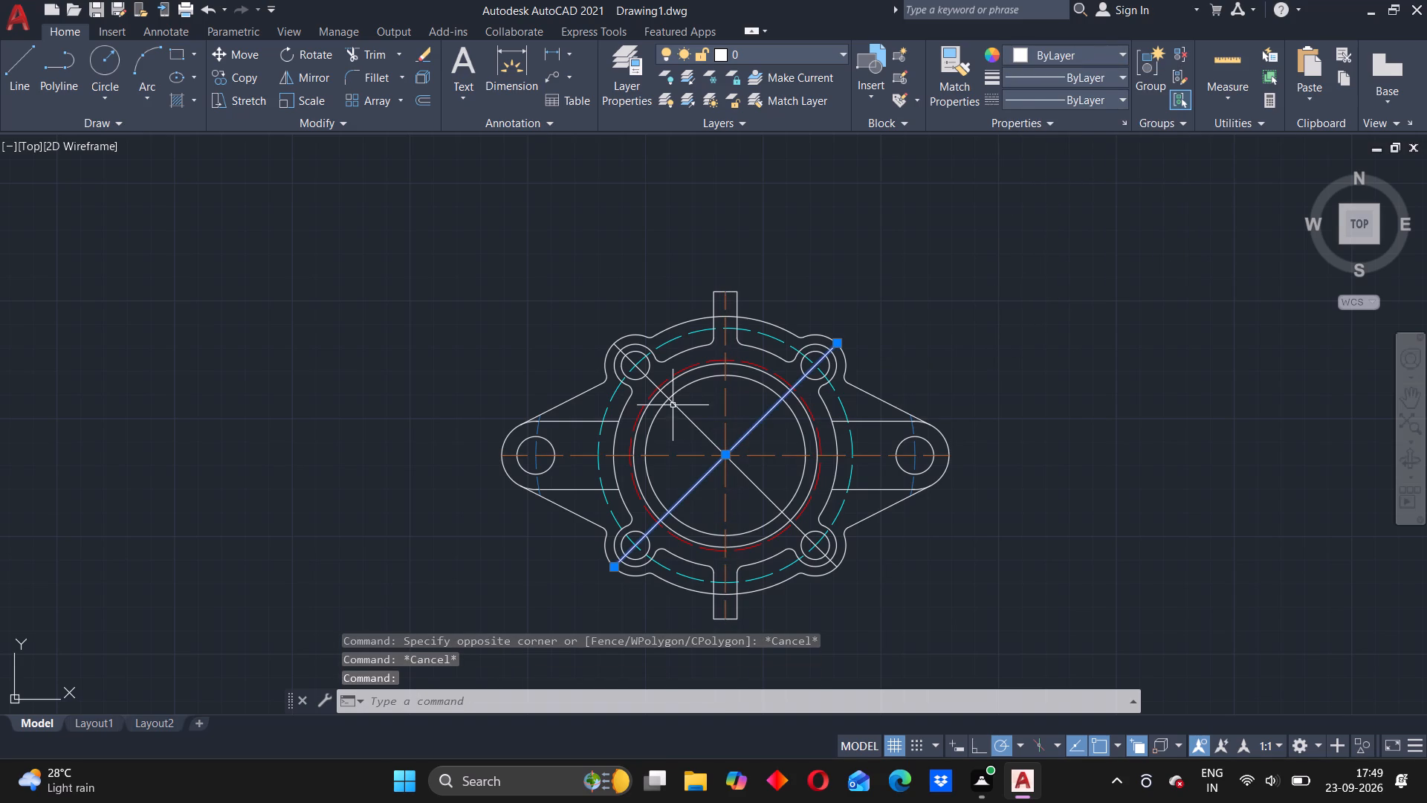
pyautogui.click(681, 412)
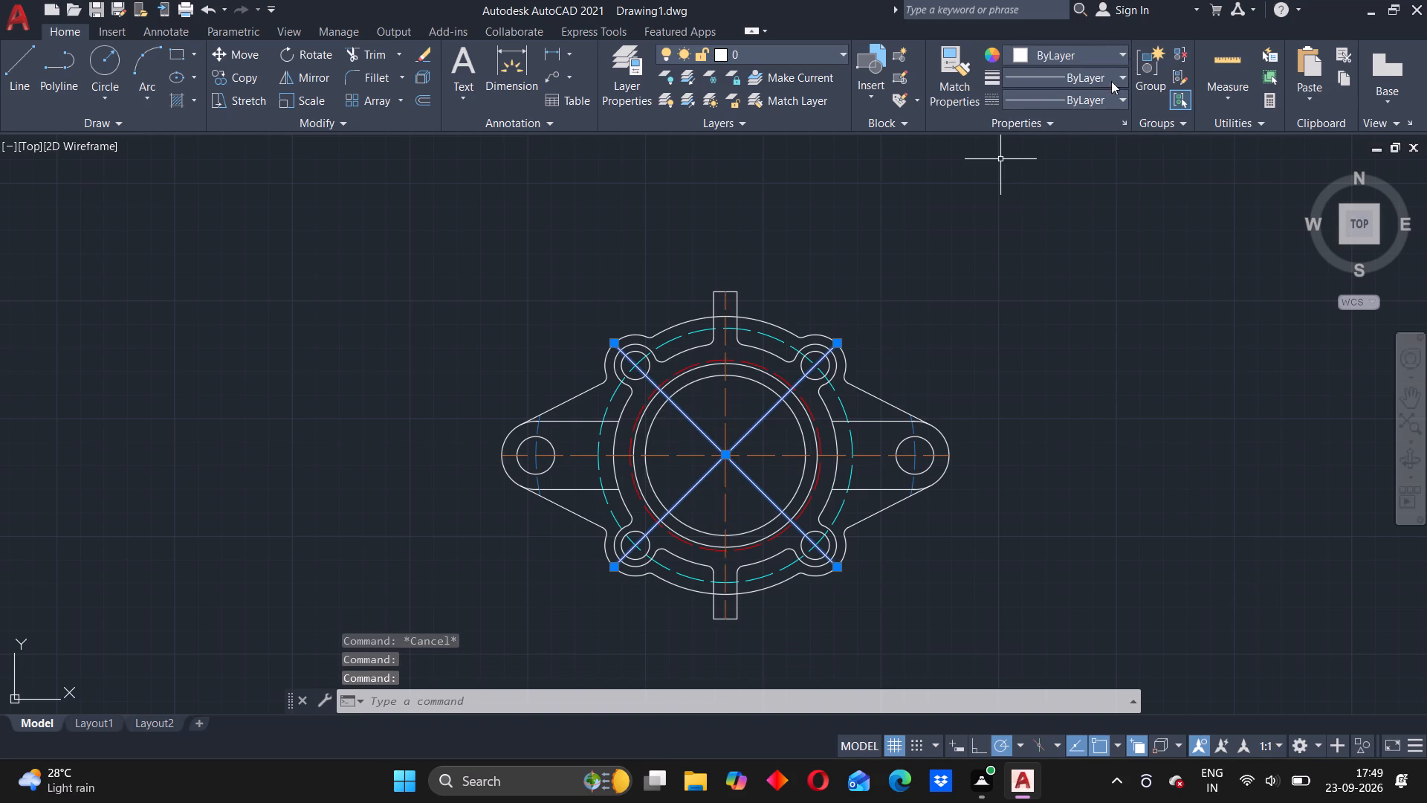
pyautogui.click(1101, 97)
pyautogui.click(1084, 167)
pyautogui.click(1101, 53)
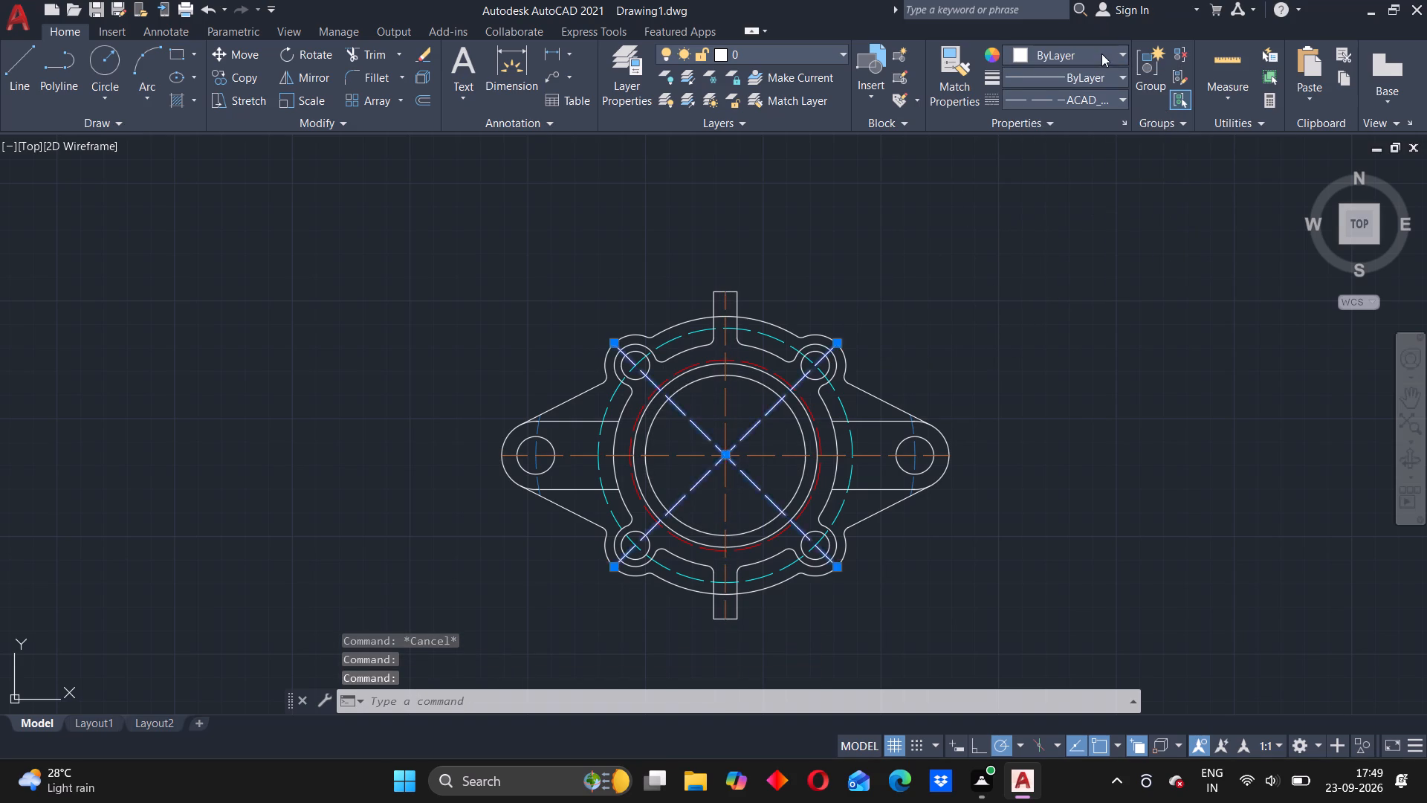
pyautogui.click(1051, 146)
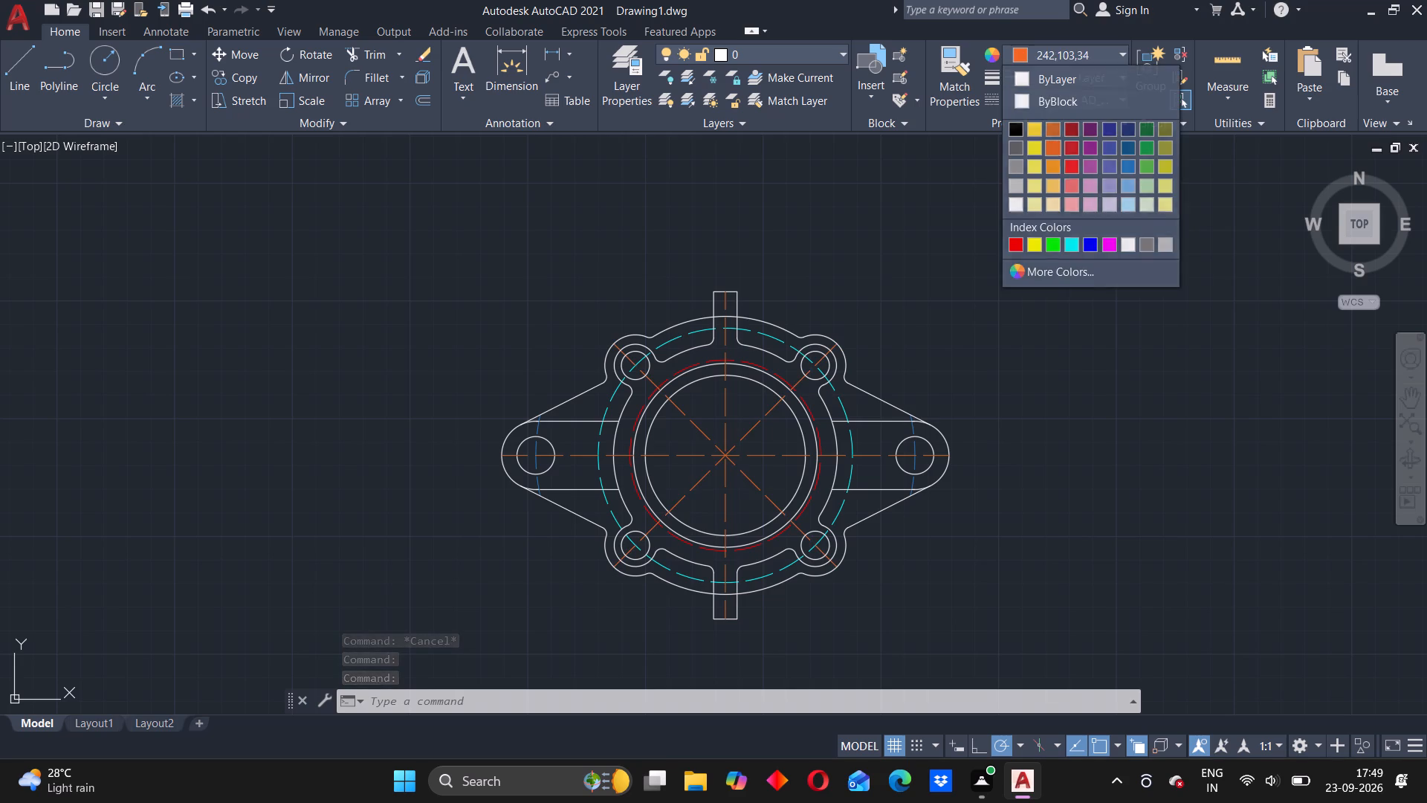
pyautogui.press('Escape')
# Add a leader pointing to the outer arc of the right-hand lug with the text R14.5.
pyautogui.scroll(-1, 681, 558)
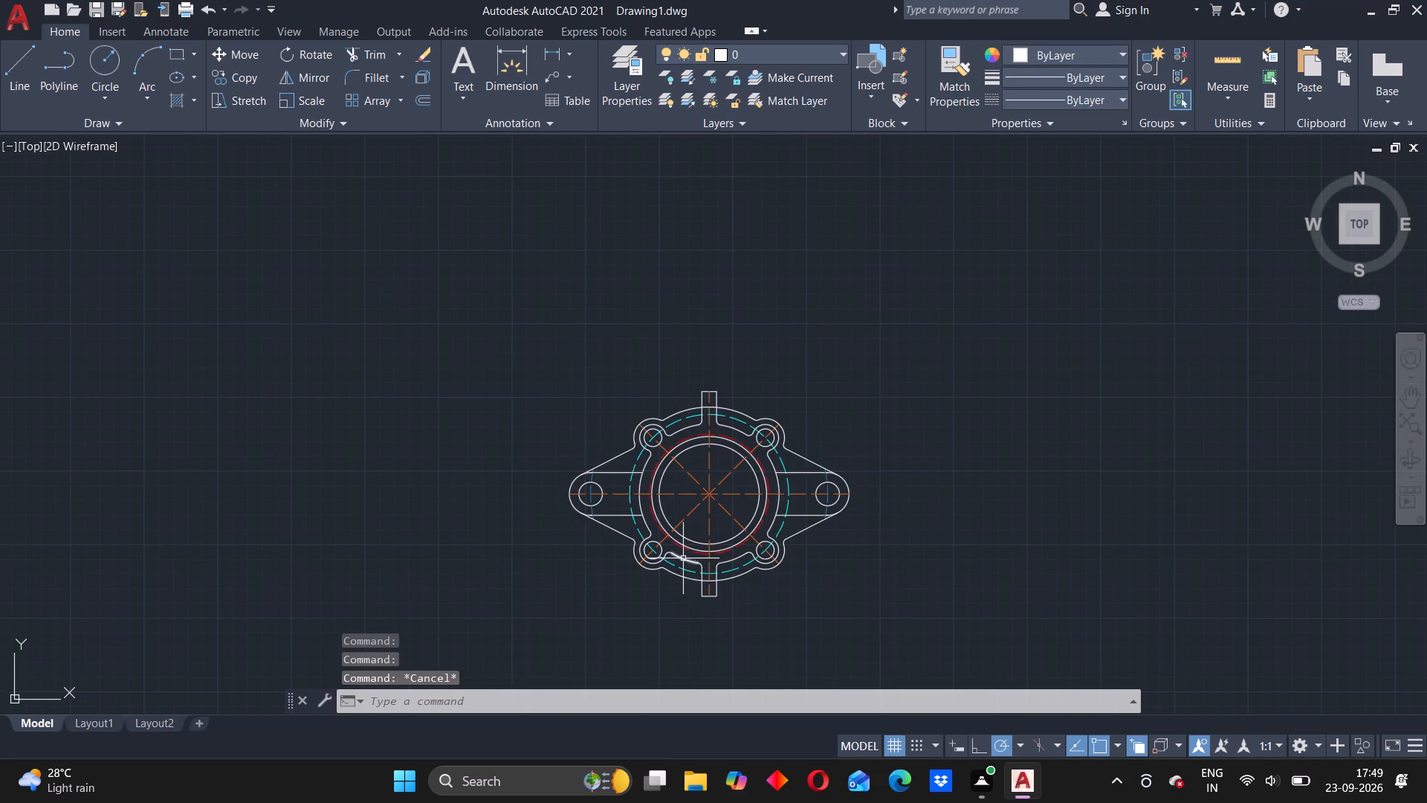
pyautogui.scroll(3, 684, 558)
pyautogui.scroll(-2, 693, 549)
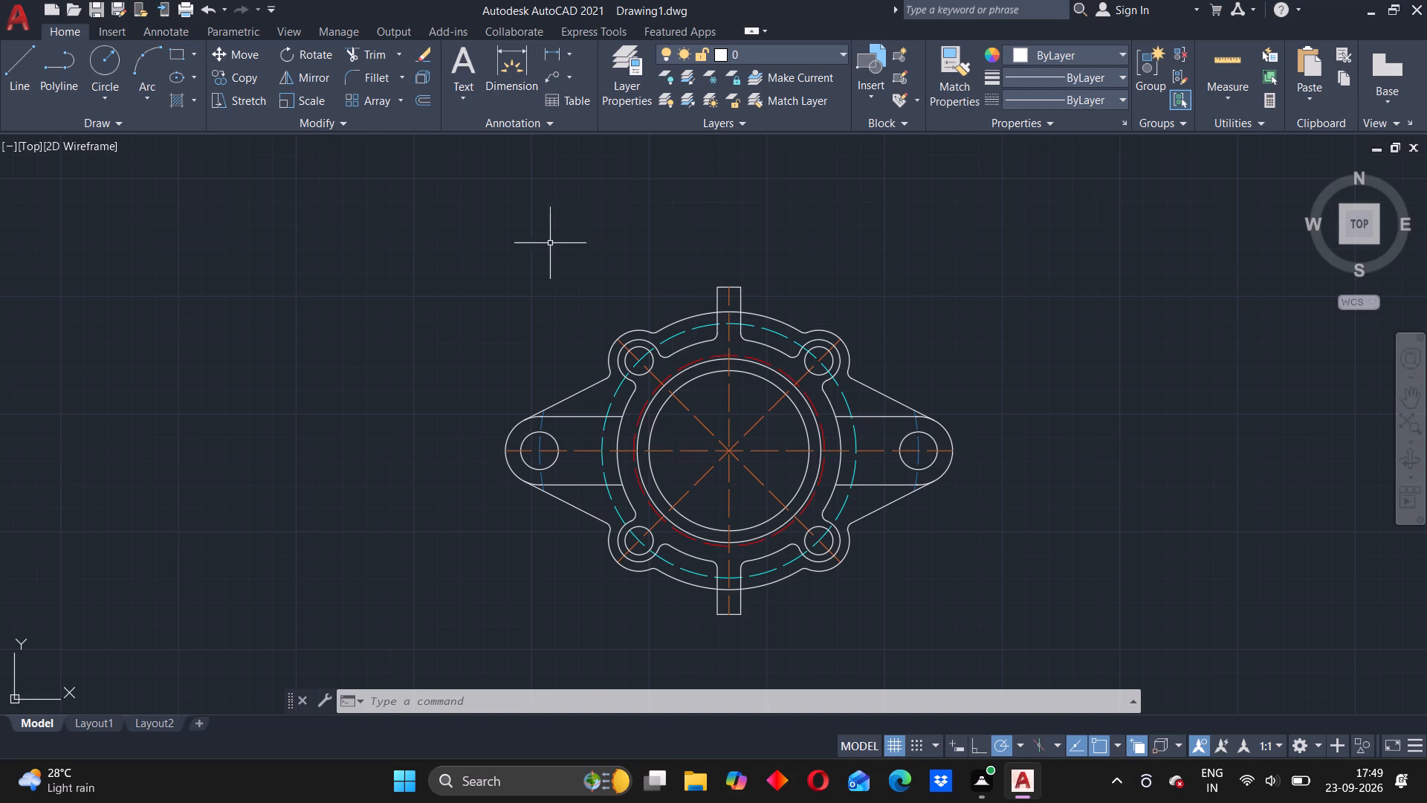
pyautogui.click(557, 83)
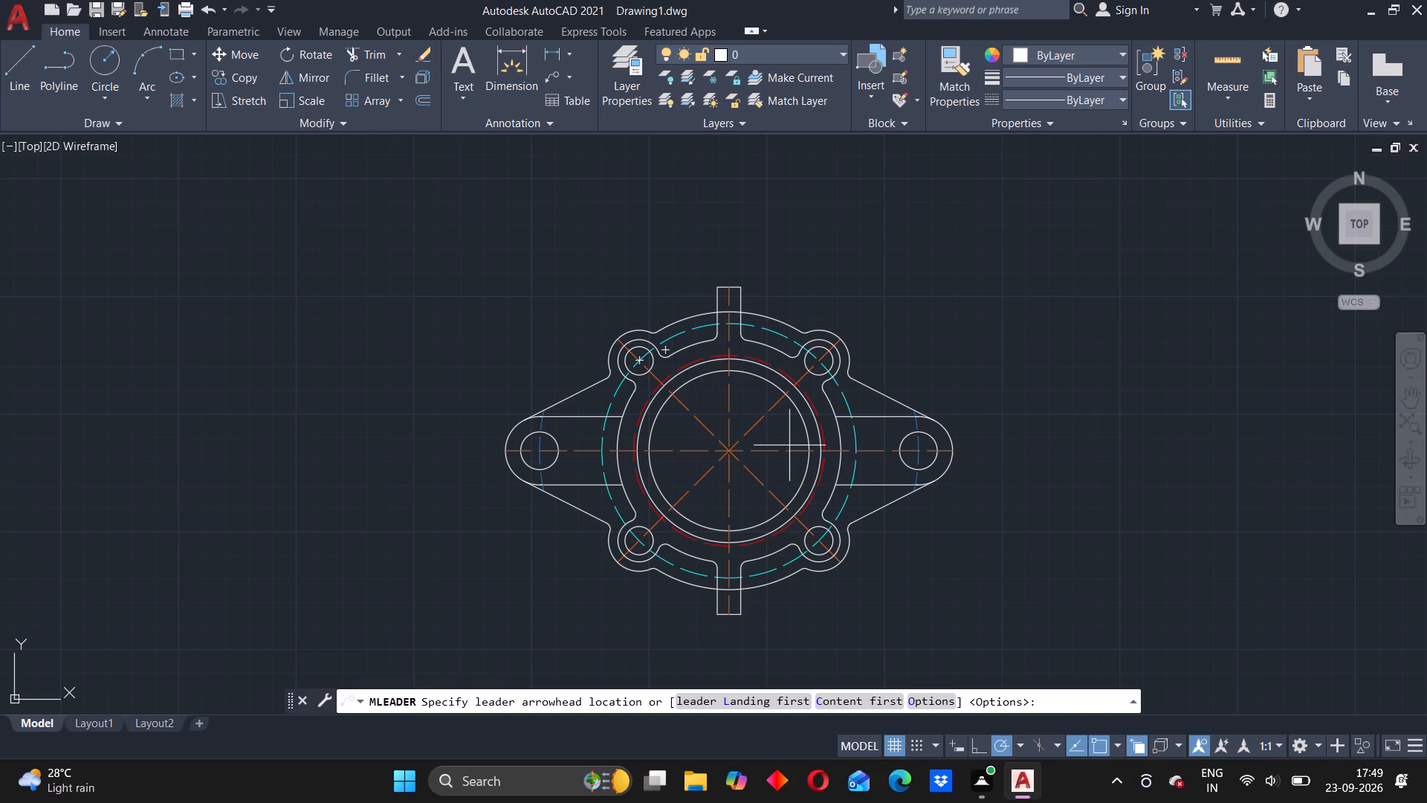
pyautogui.click(946, 430)
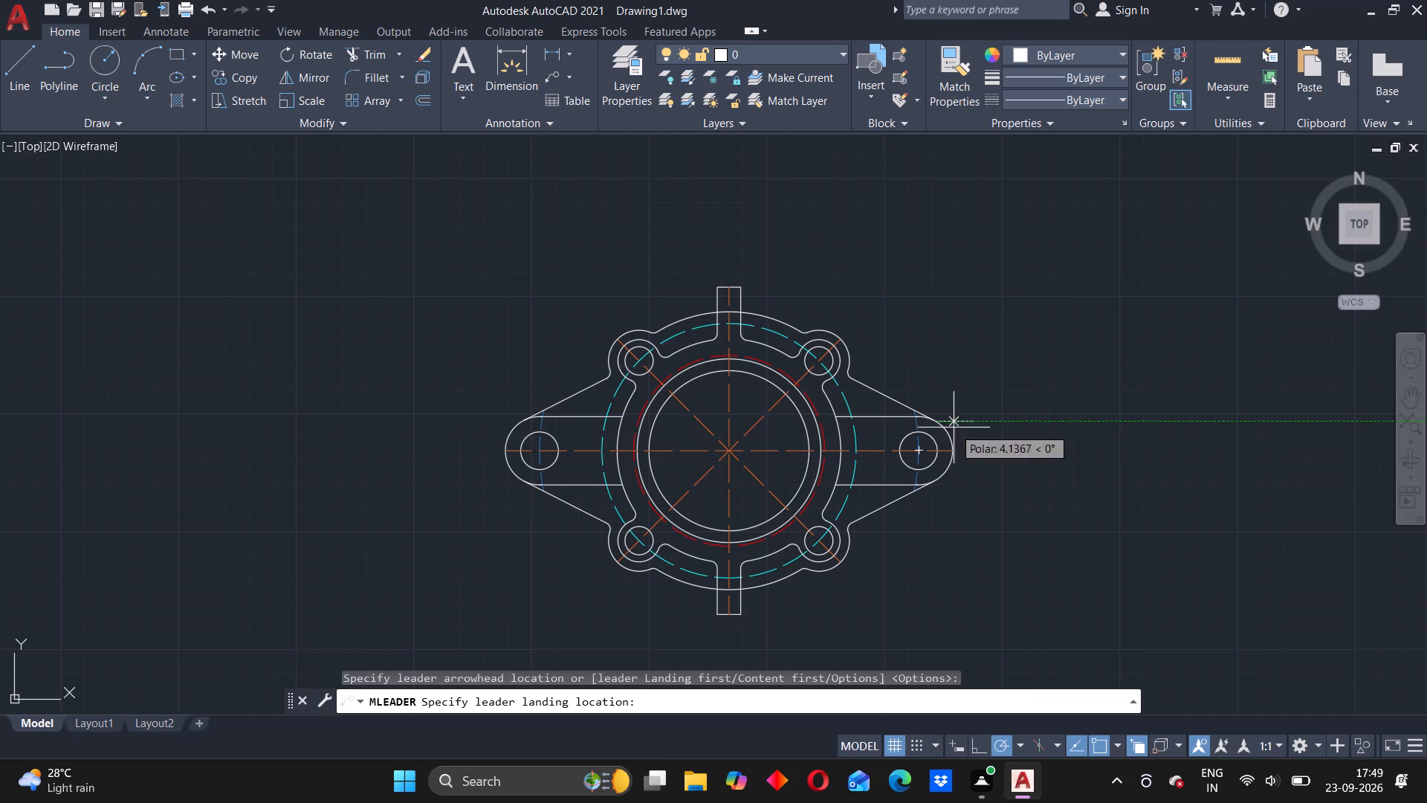
pyautogui.click(978, 389)
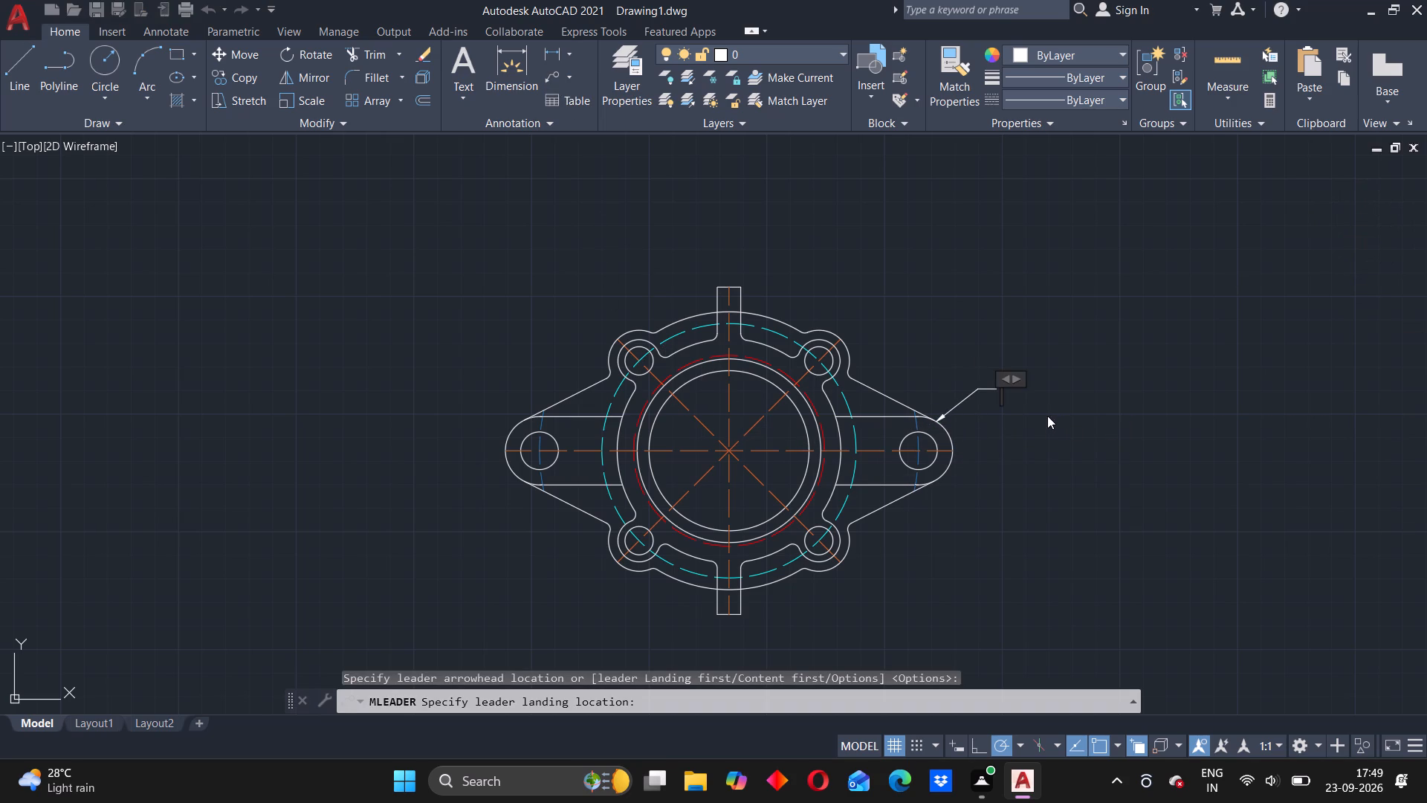
pyautogui.write('14')
pyautogui.write('.5')
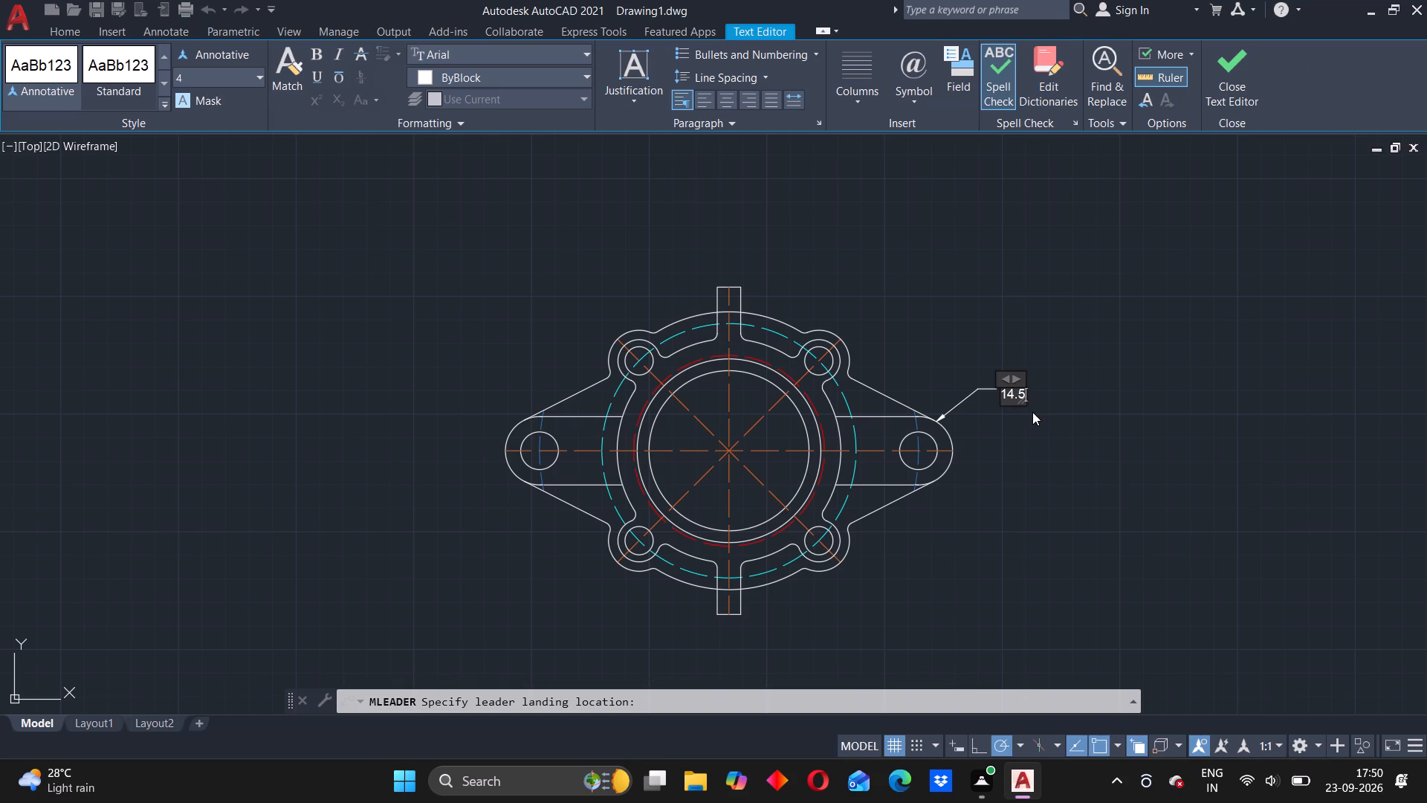
pyautogui.press('Left')
pyautogui.press('Left')
pyautogui.press('Left')
pyautogui.press('Left')
pyautogui.press('Return')
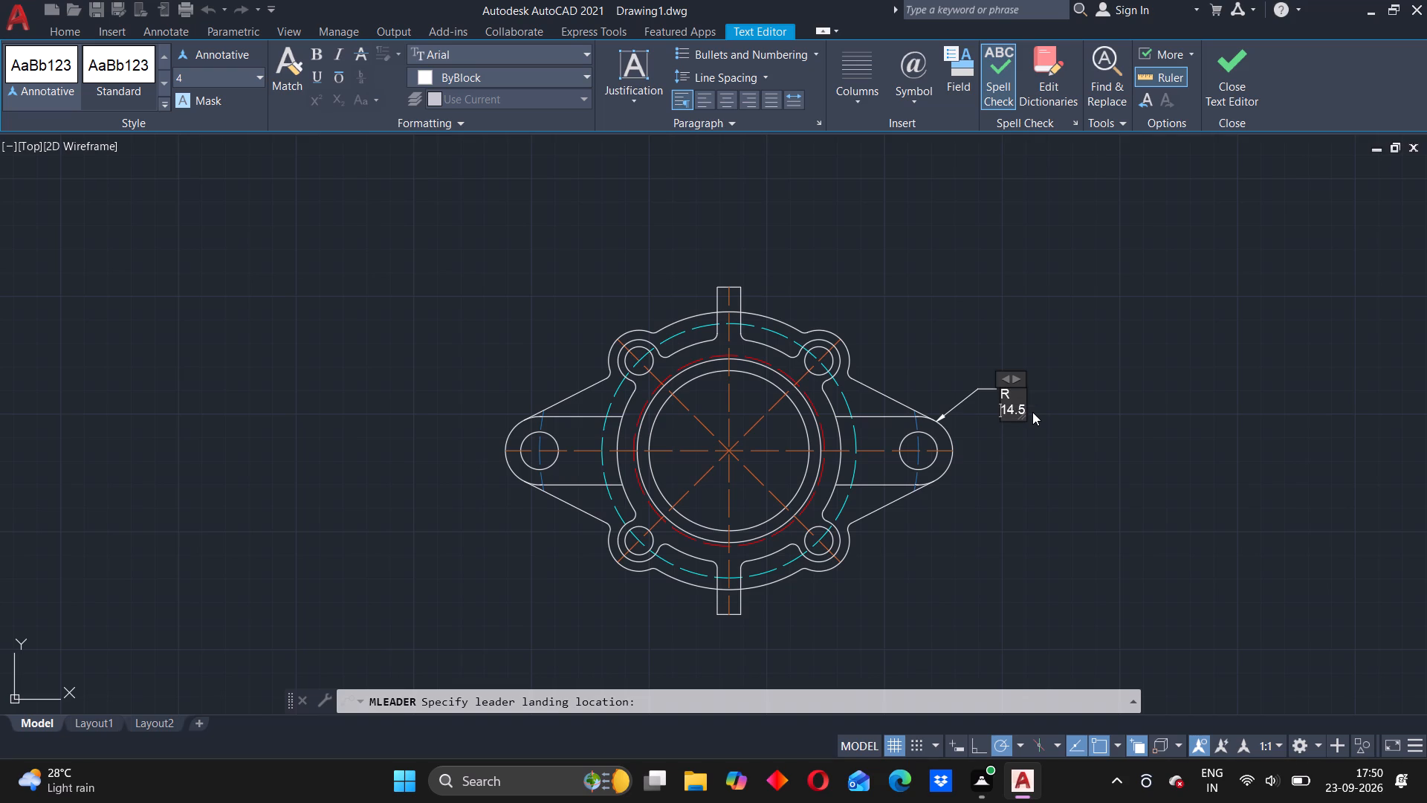
pyautogui.press('BackSpace')
pyautogui.click(1058, 433)
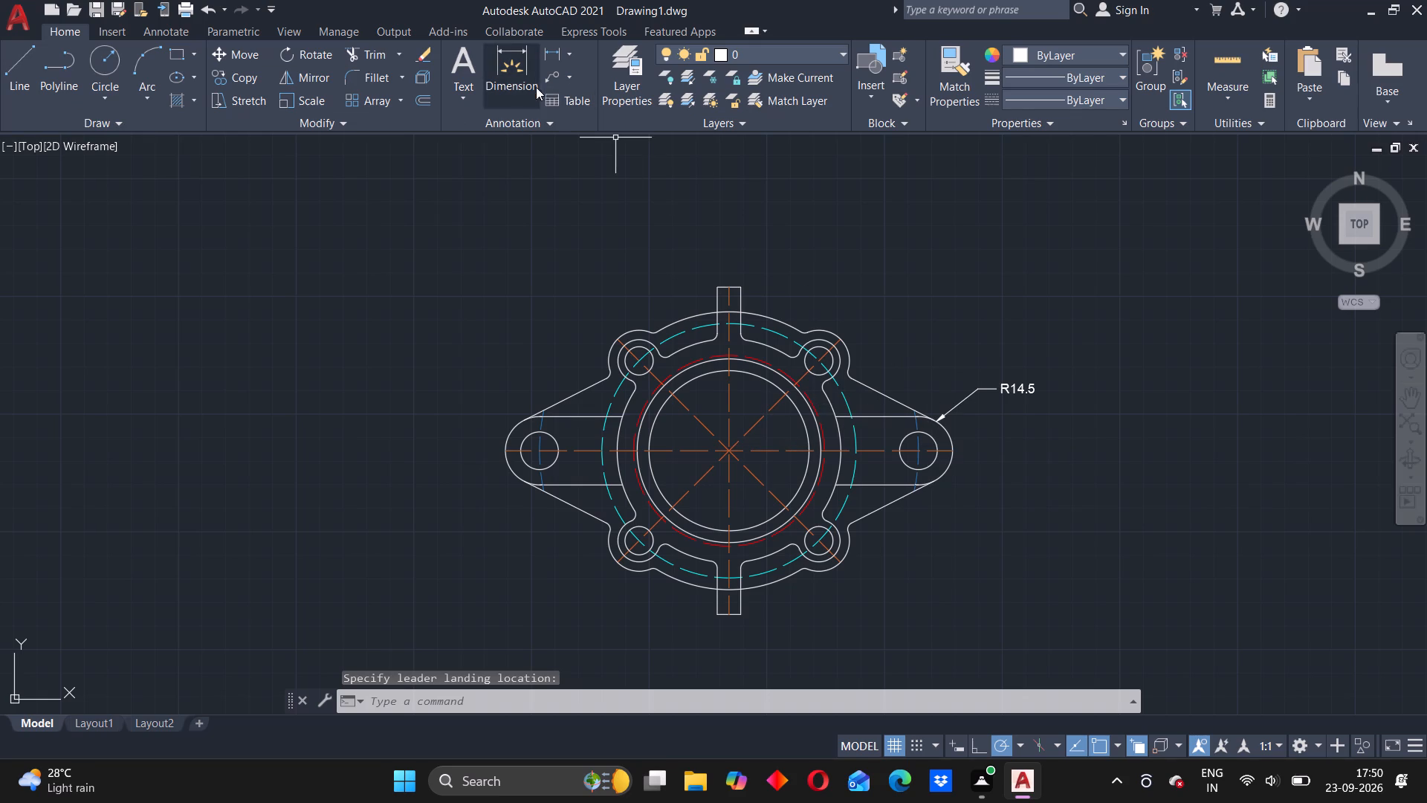
# Add a leader below the right-hand lug pointing to its hole, with the text R8.
pyautogui.click(553, 75)
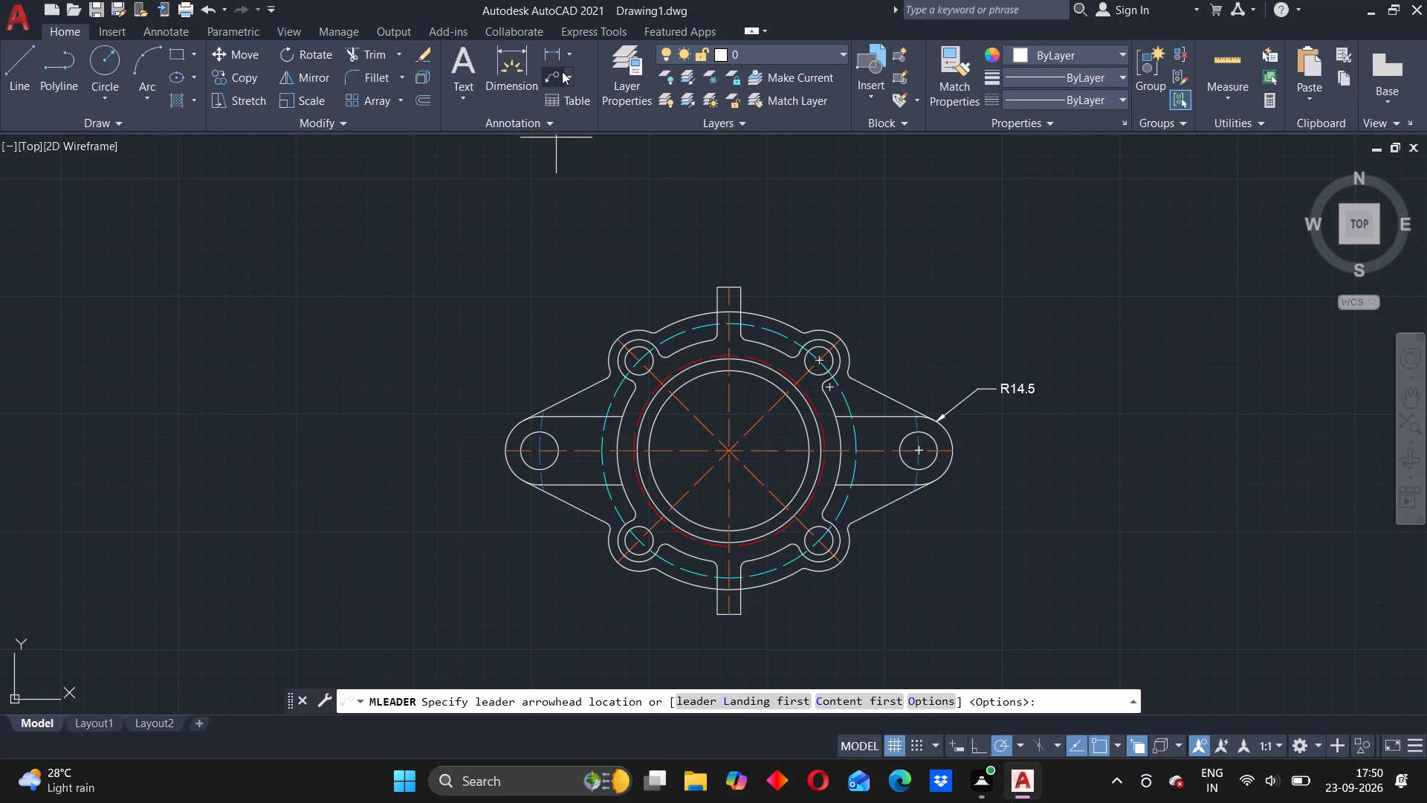
pyautogui.click(563, 76)
pyautogui.click(566, 77)
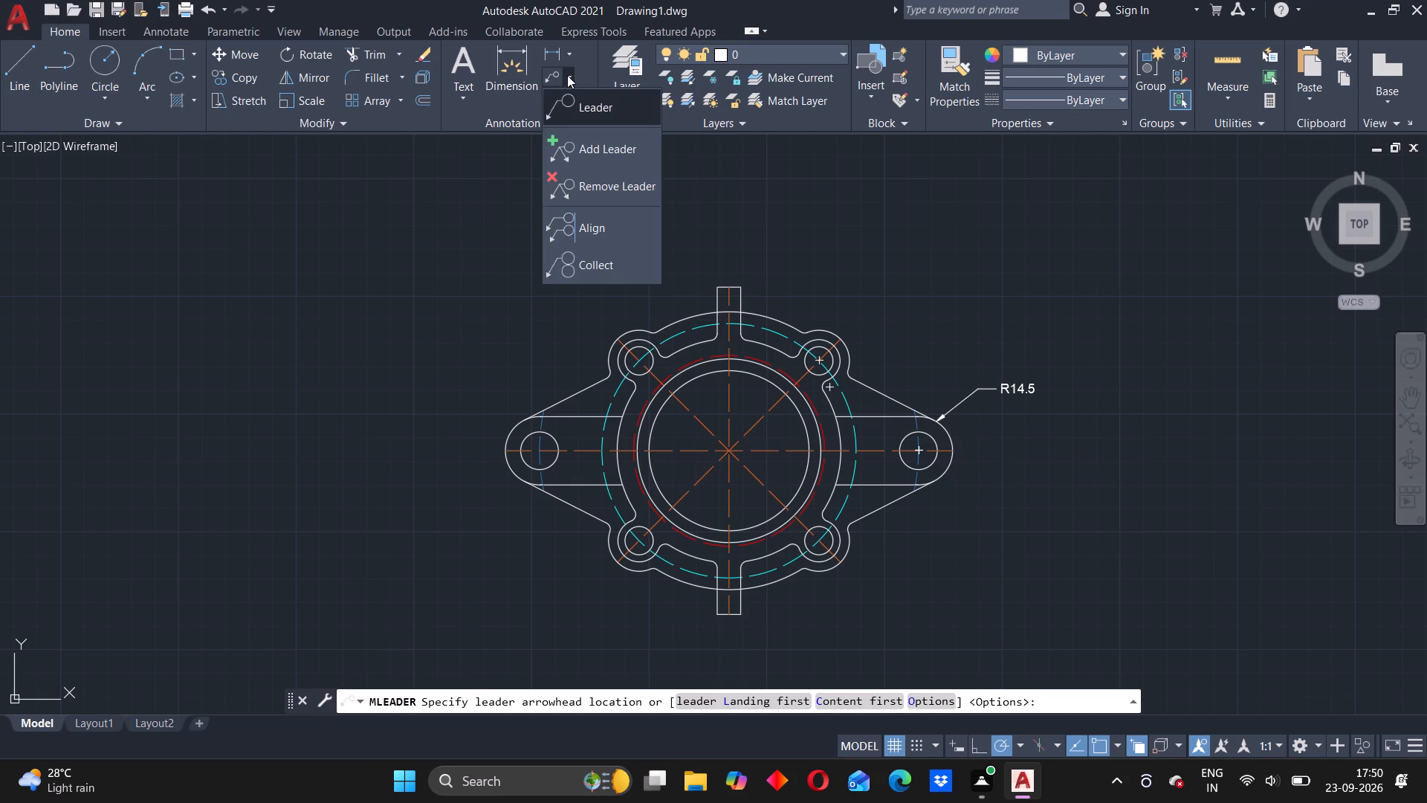
pyautogui.click(552, 72)
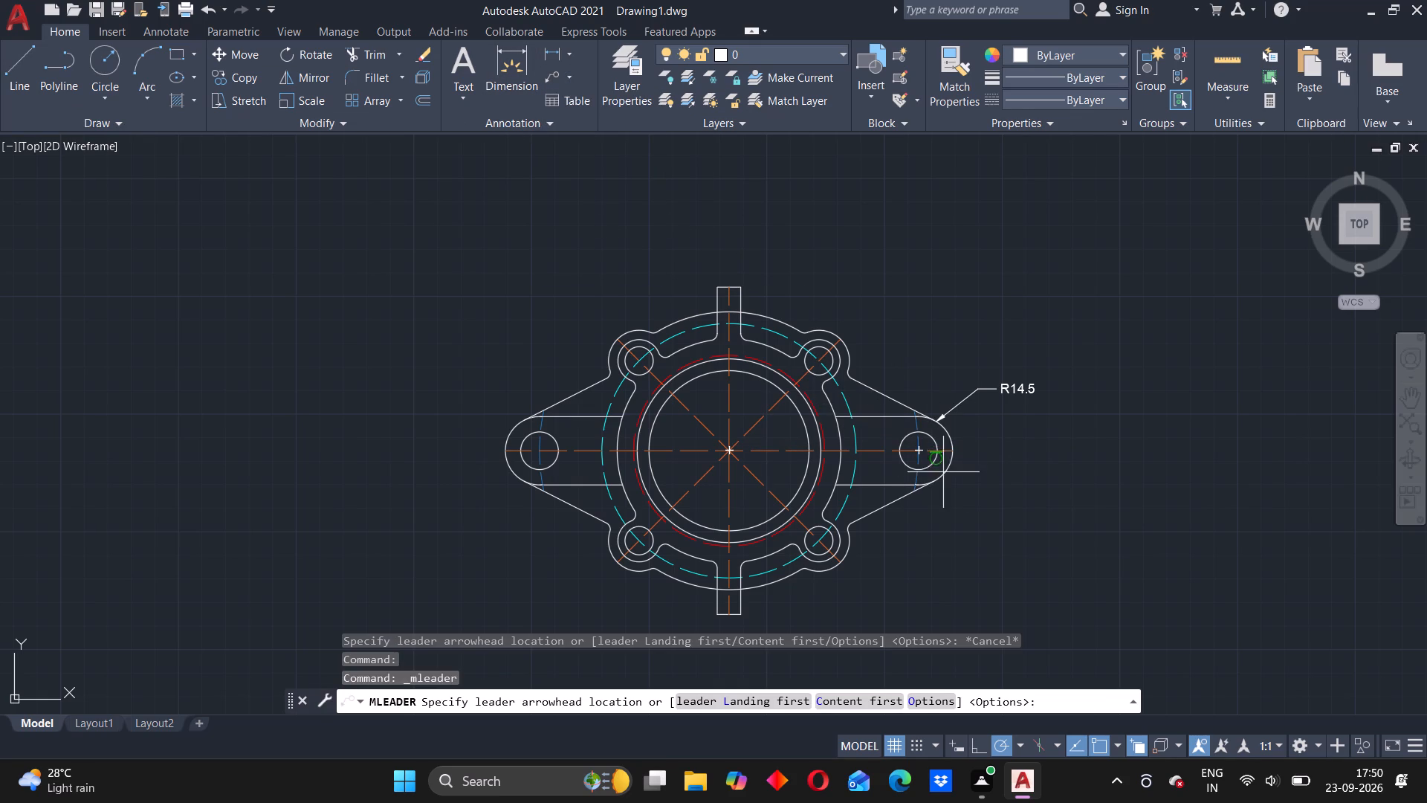
pyautogui.click(930, 468)
pyautogui.click(977, 509)
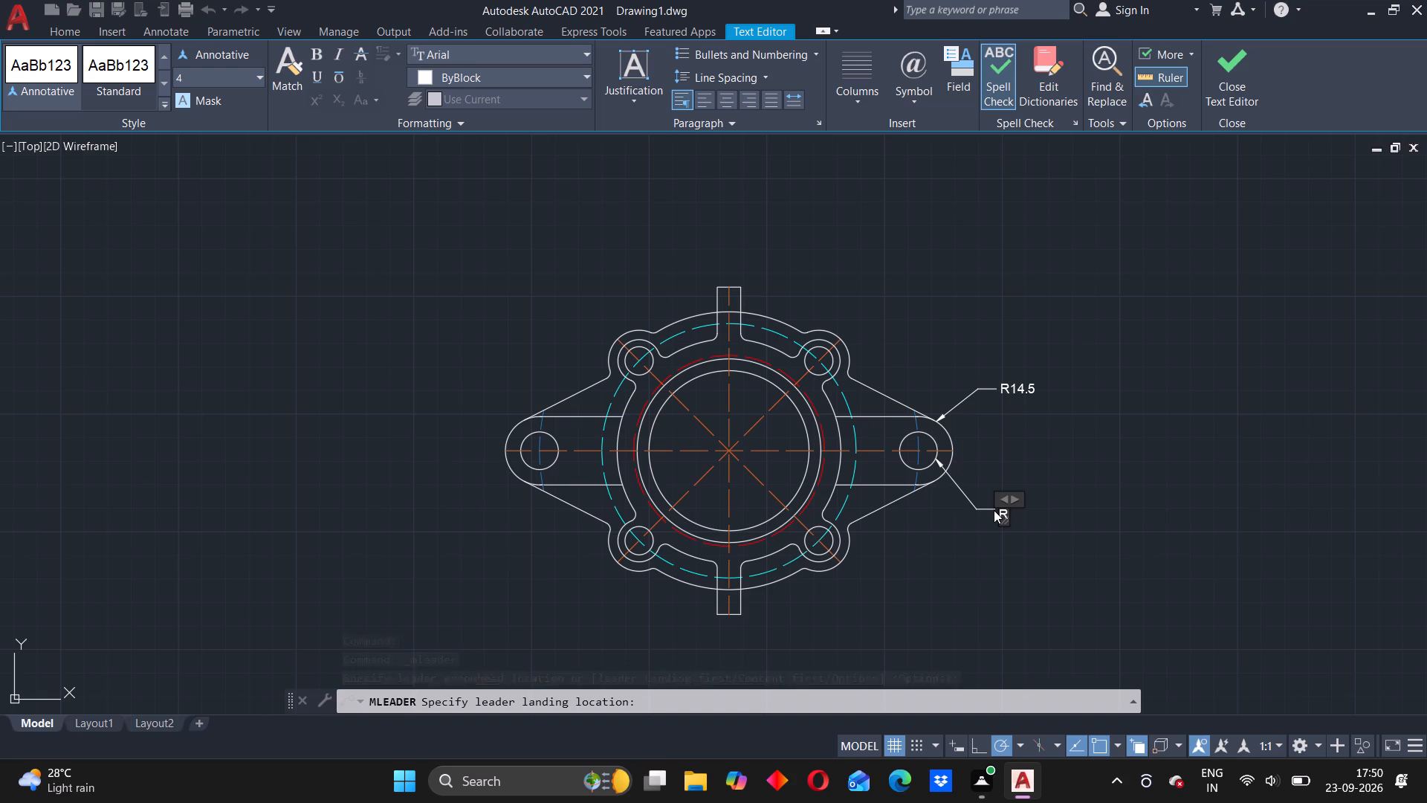
pyautogui.press('8')
pyautogui.click(1074, 510)
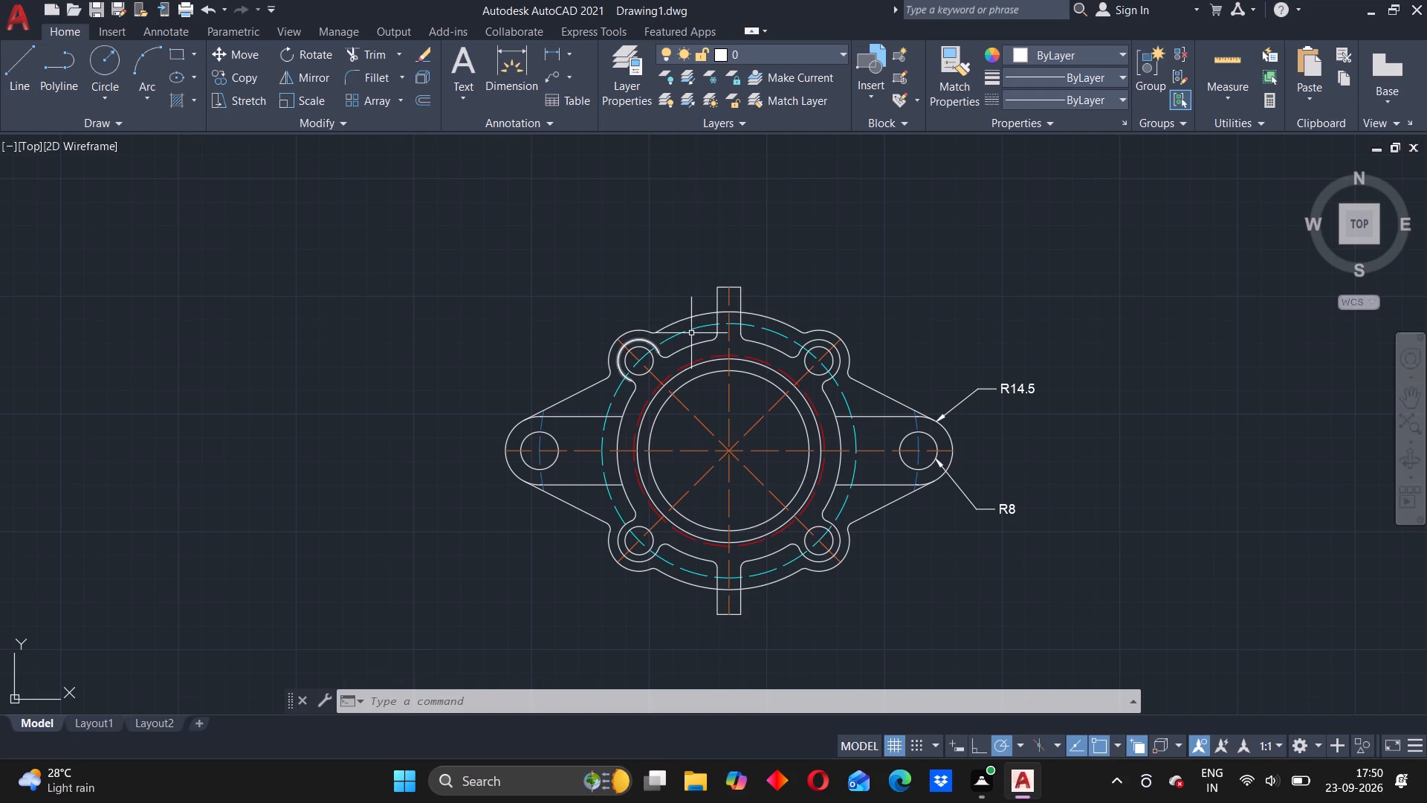
# Add a leader labelled R3 to the fillet where the left lug's lower edge meets the lower-left bolt boss.
pyautogui.scroll(-2, 562, 413)
pyautogui.scroll(2, 575, 439)
pyautogui.scroll(2, 508, 397)
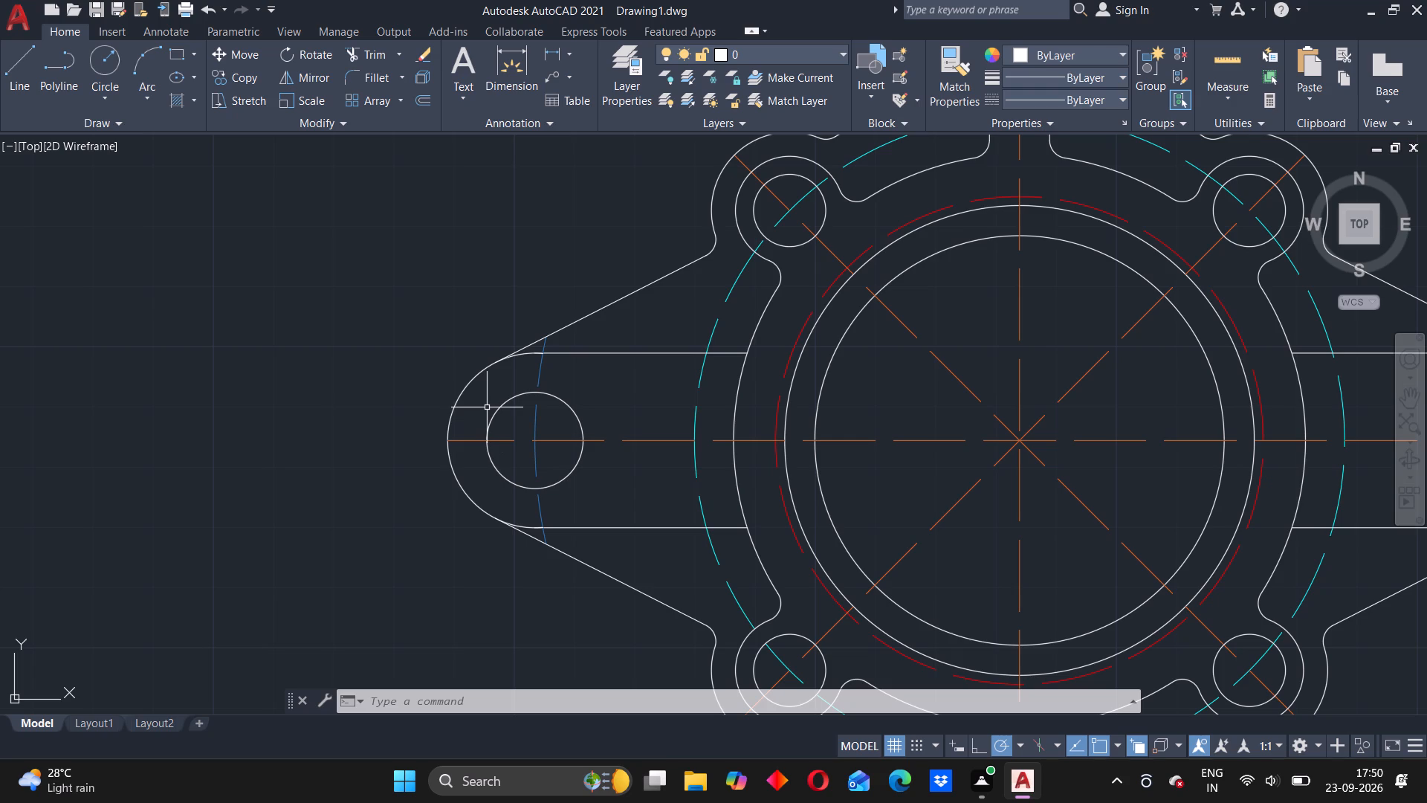
pyautogui.scroll(-1, 653, 639)
pyautogui.moveTo(665, 660); pyautogui.dragTo(666, 539, button='middle')
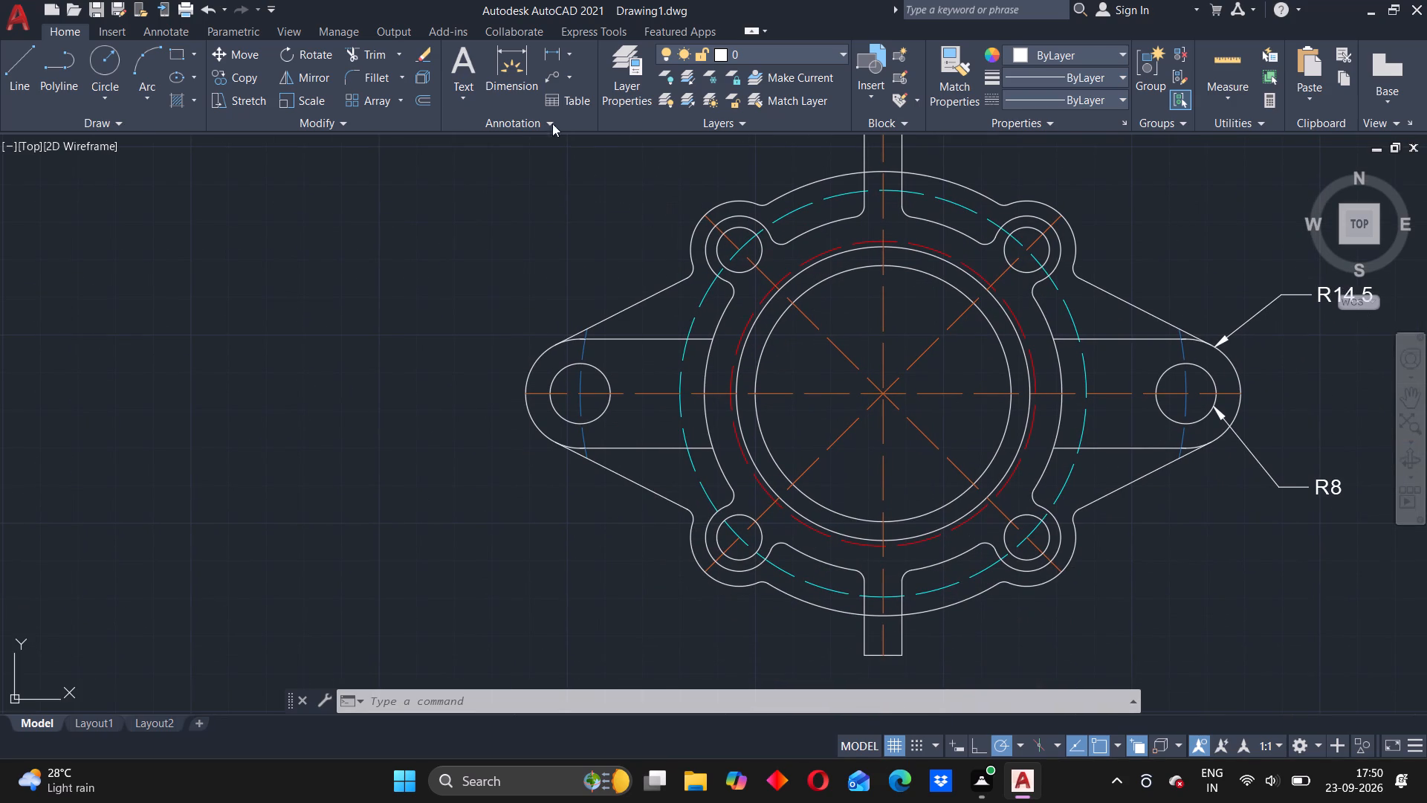
pyautogui.click(550, 74)
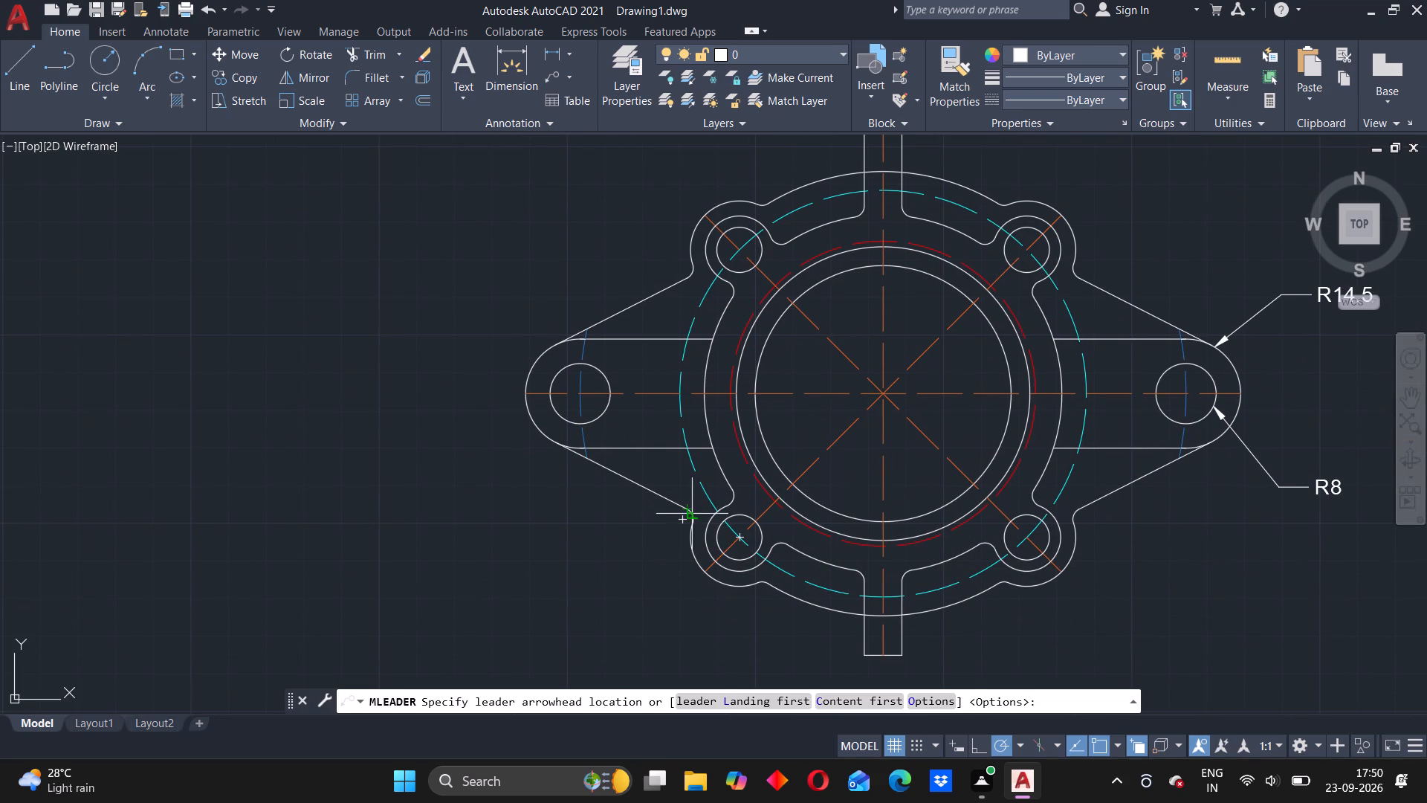
pyautogui.click(690, 515)
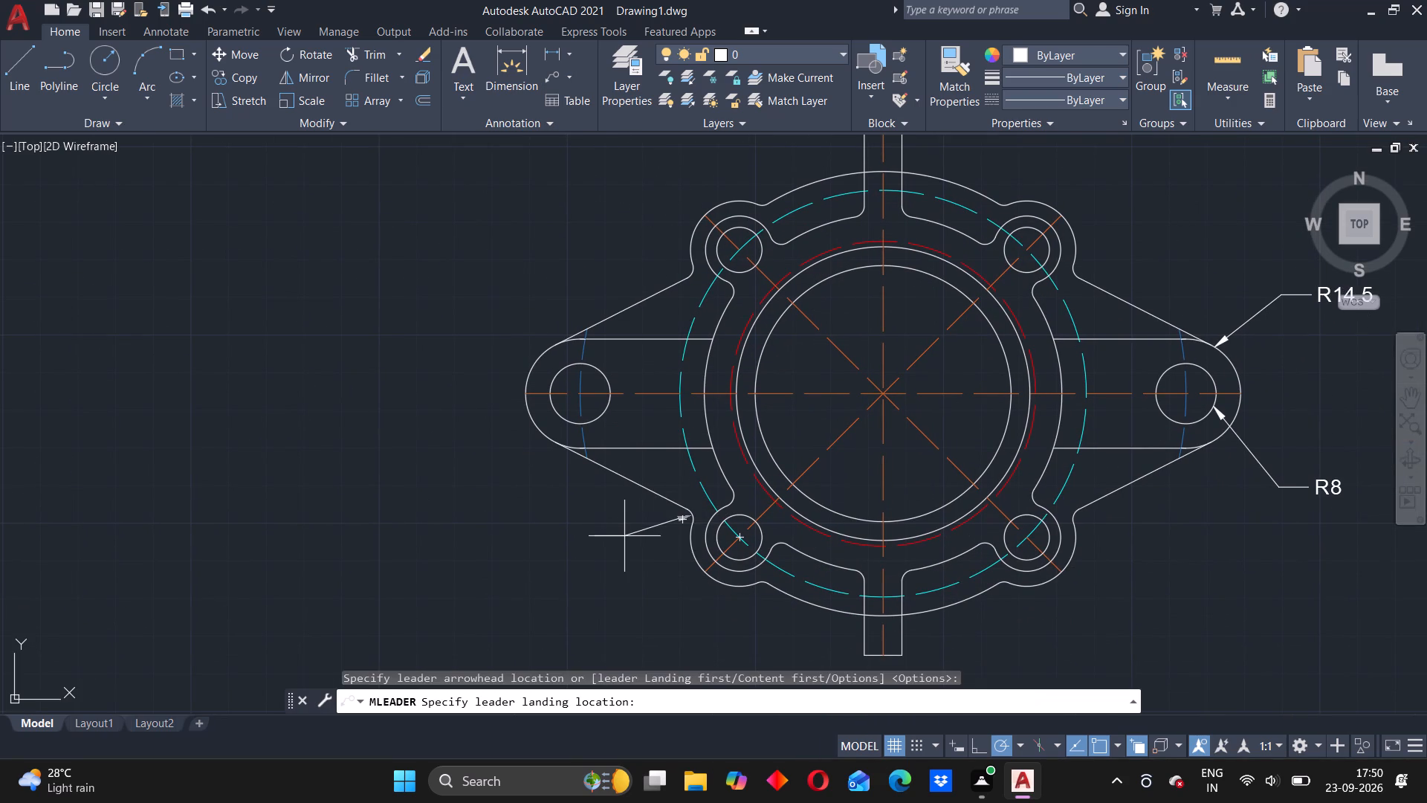
pyautogui.click(624, 536)
pyautogui.press('r')
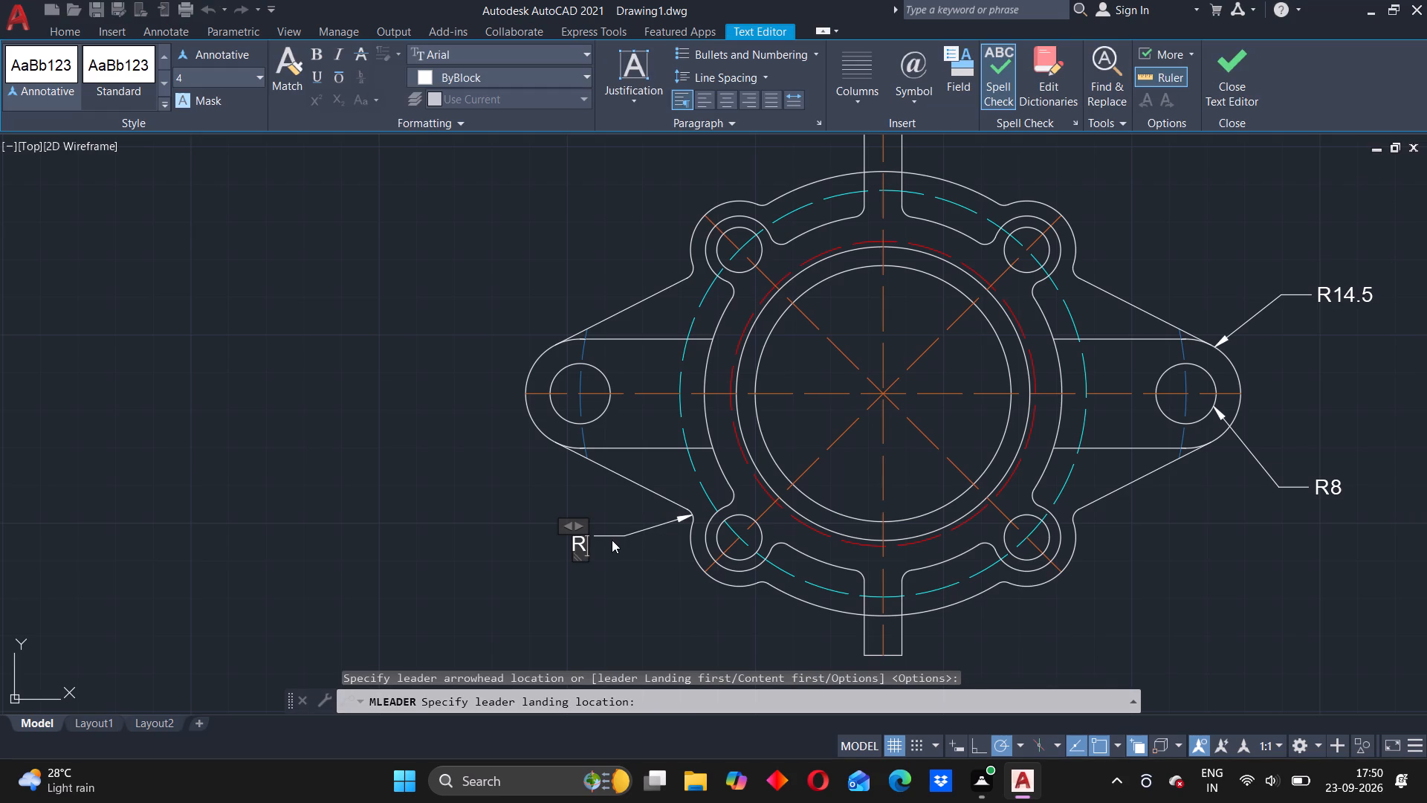
pyautogui.press('3')
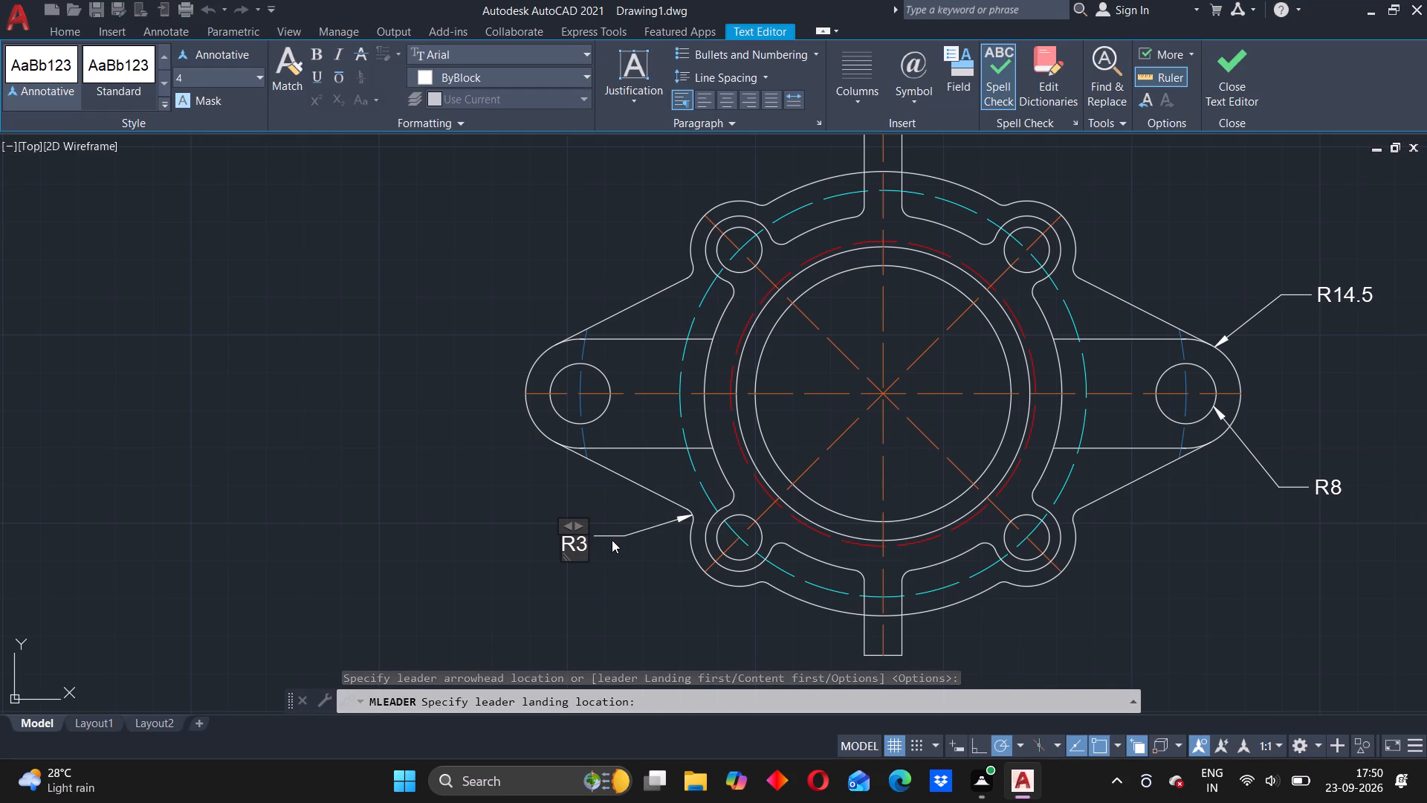
pyautogui.click(494, 534)
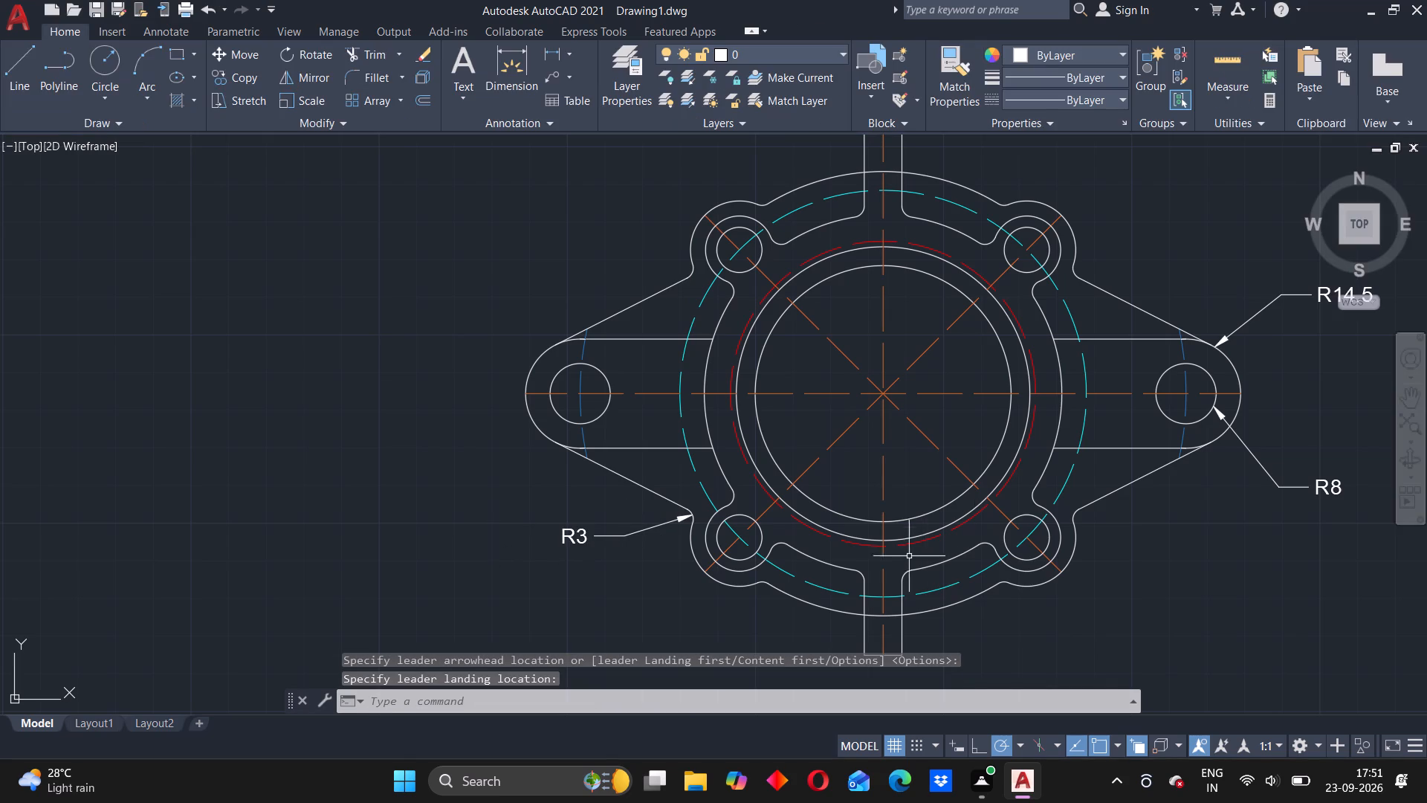
# Add a leader labelled R13 to the outer arc of the lower-right bolt boss.
pyautogui.moveTo(1018, 642); pyautogui.dragTo(870, 558, button='middle')
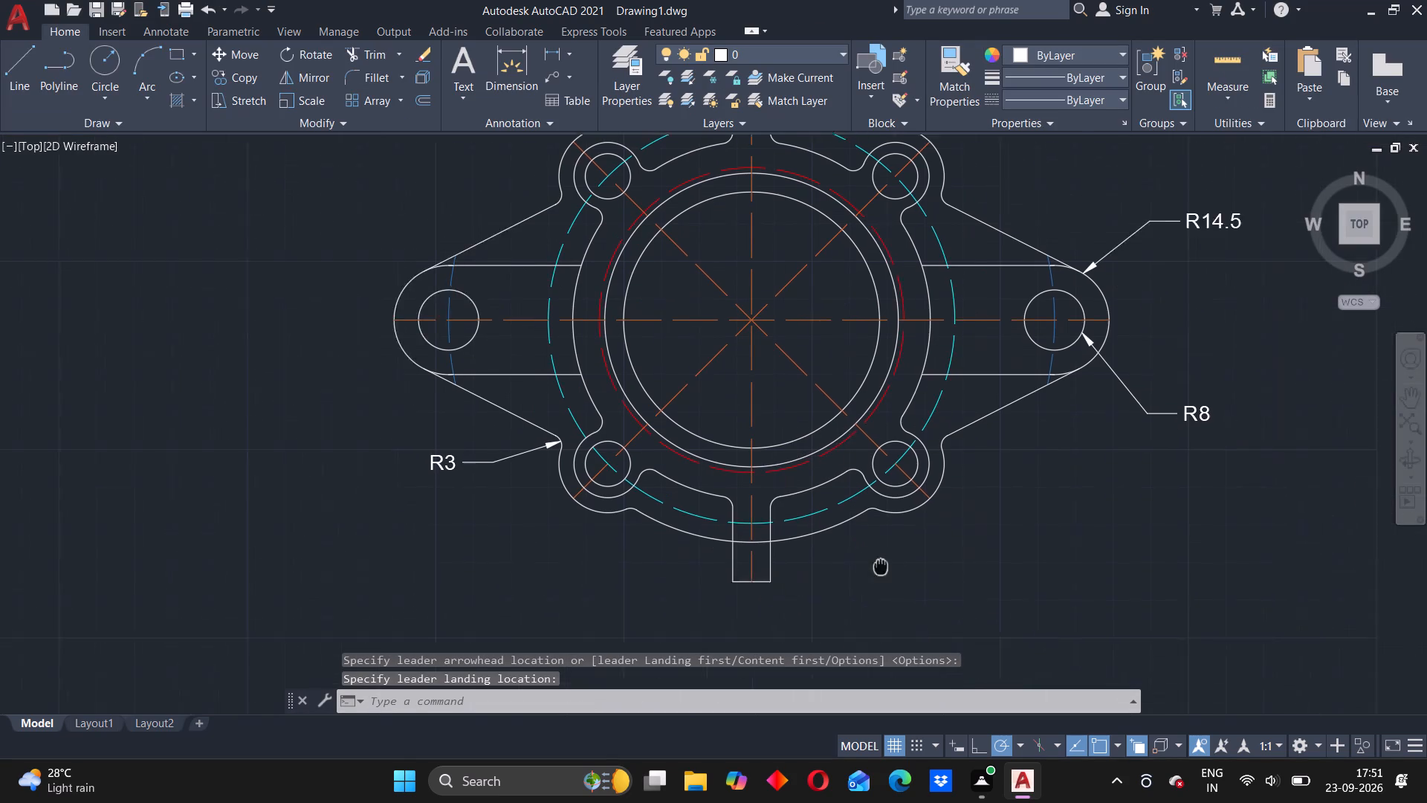
pyautogui.moveTo(870, 558); pyautogui.dragTo(791, 512, button='middle')
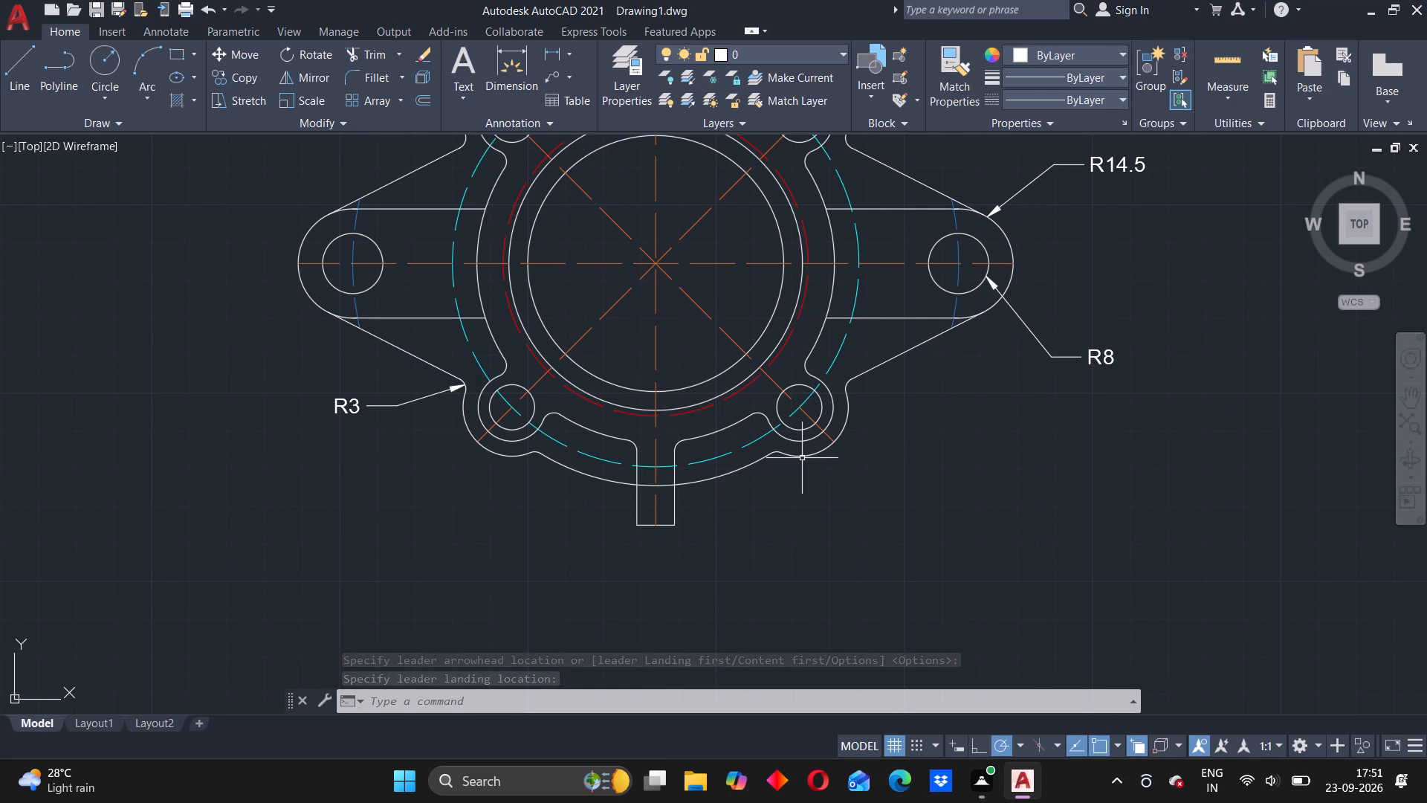
pyautogui.click(557, 75)
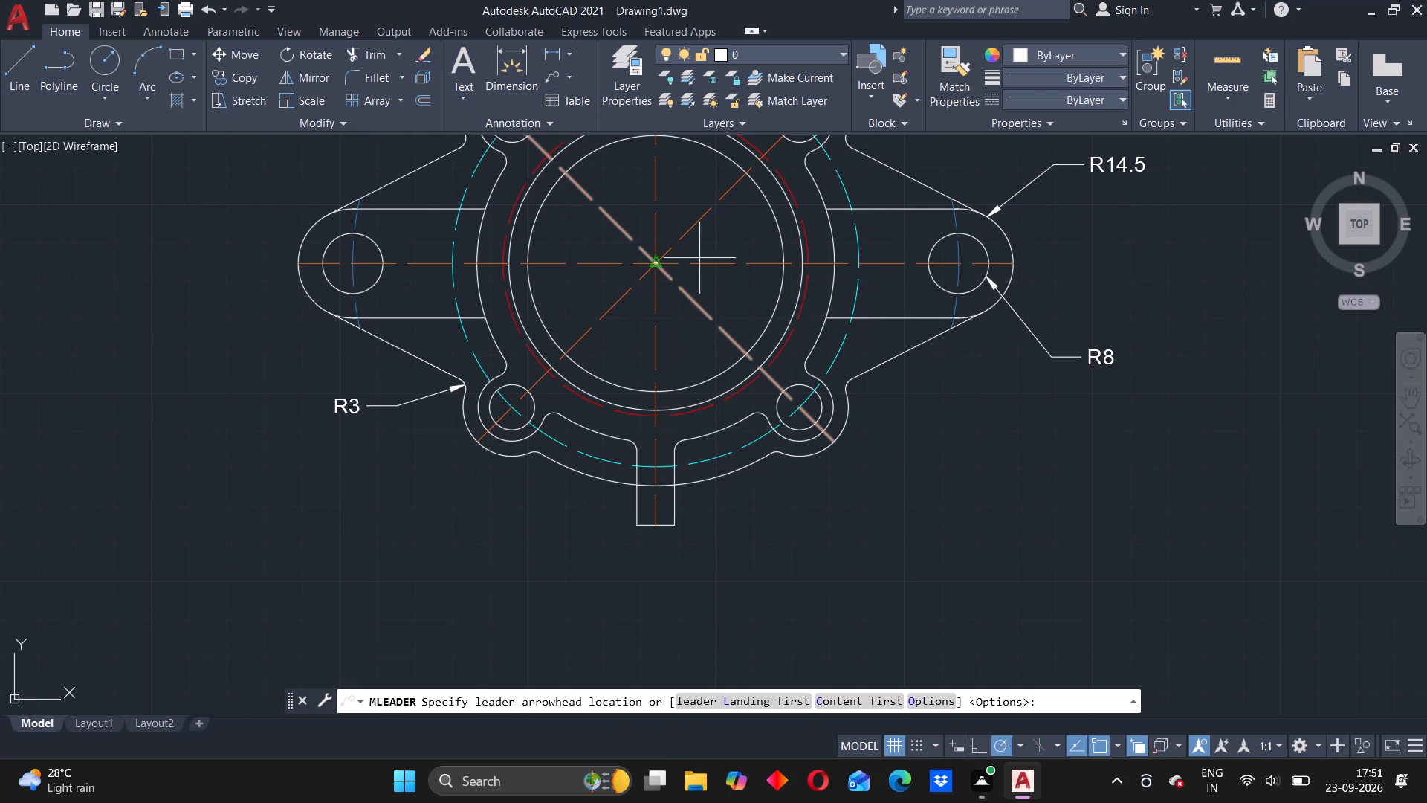
pyautogui.click(812, 454)
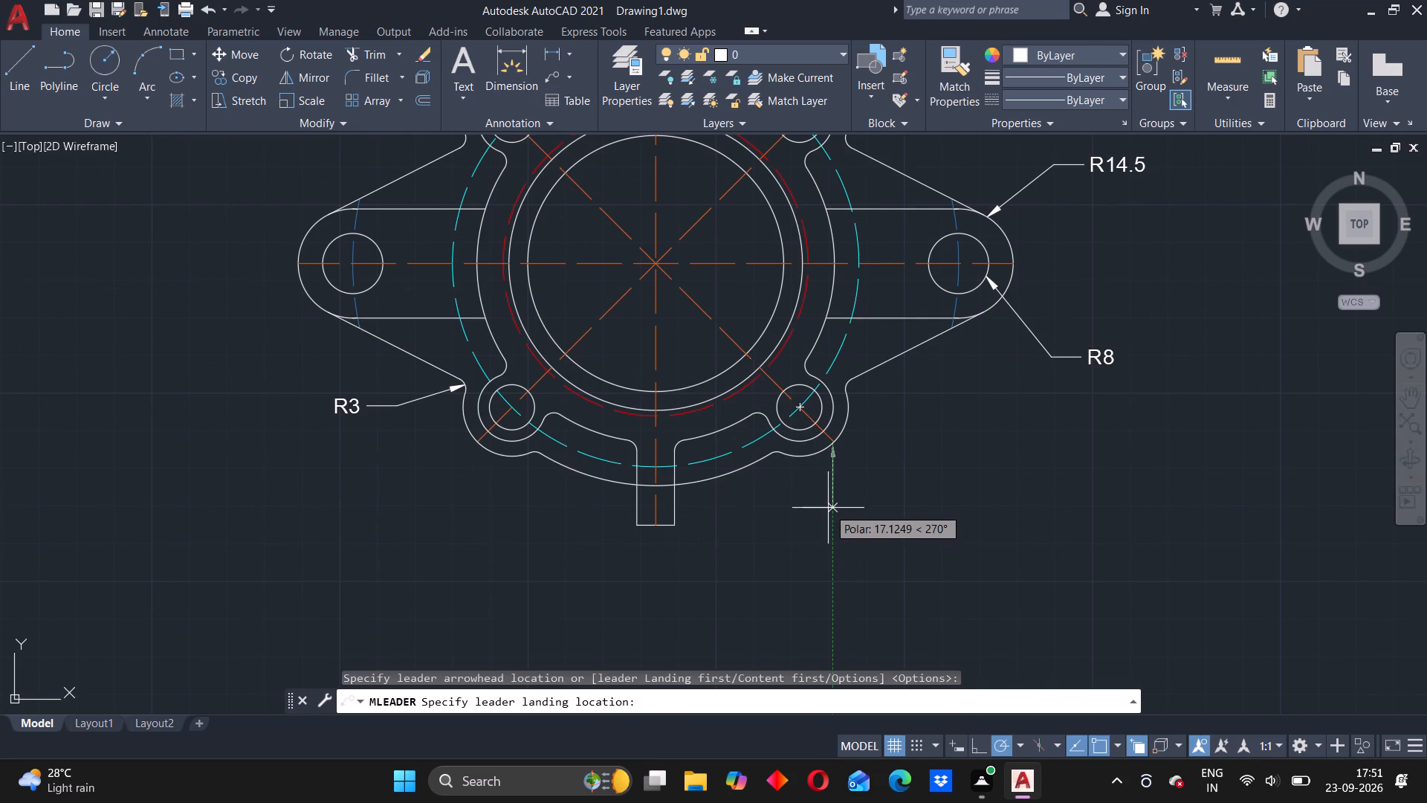
pyautogui.click(827, 509)
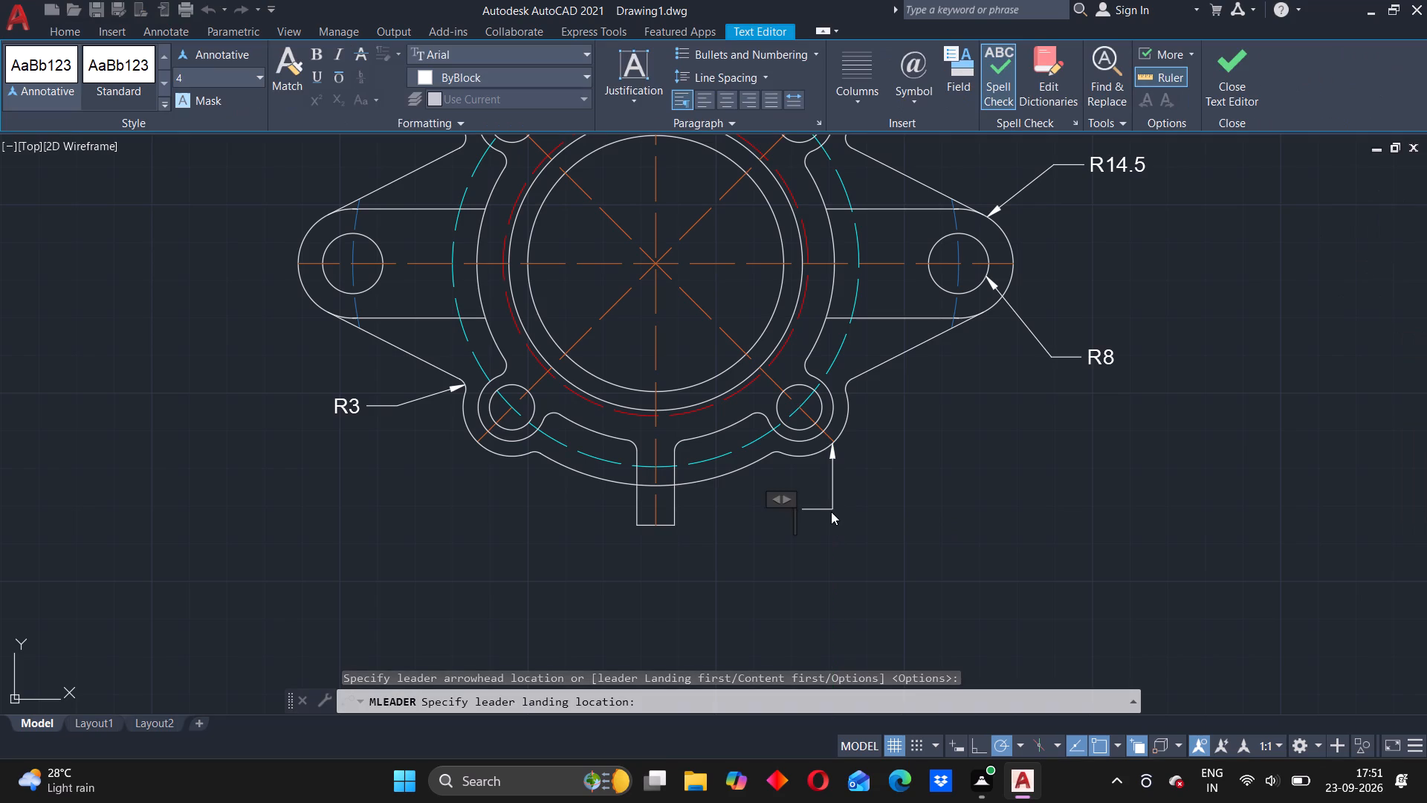
pyautogui.press('r')
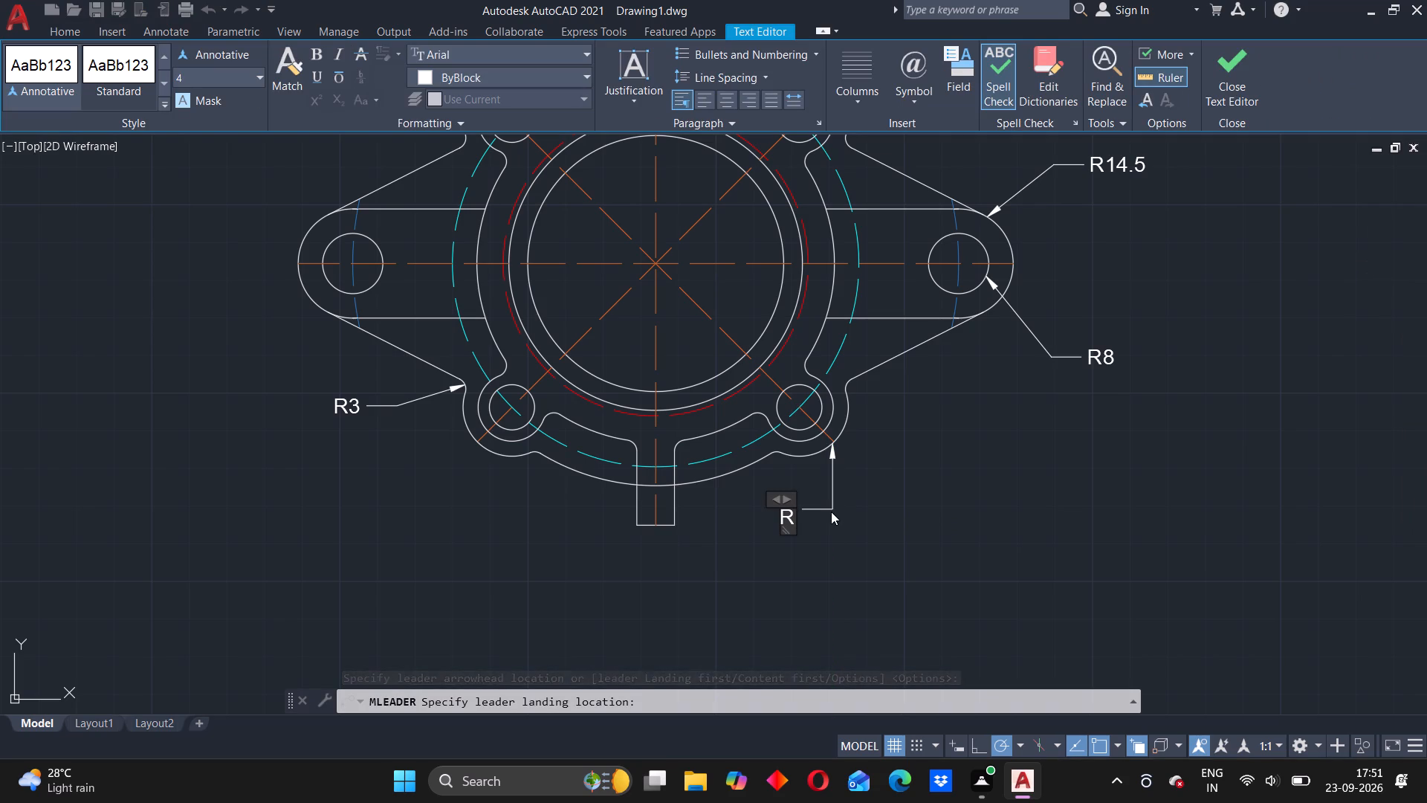
pyautogui.write('13')
pyautogui.press('Return')
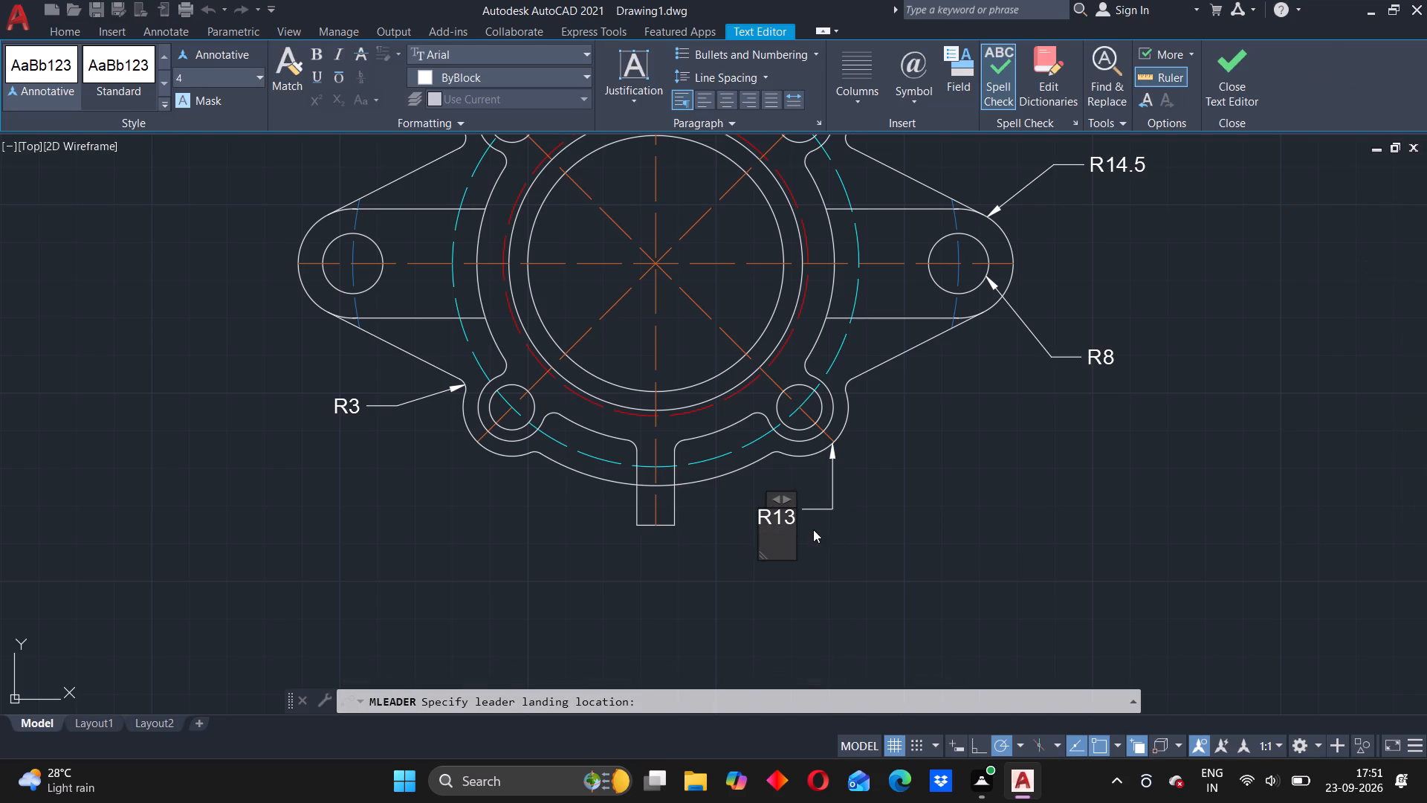
pyautogui.click(810, 538)
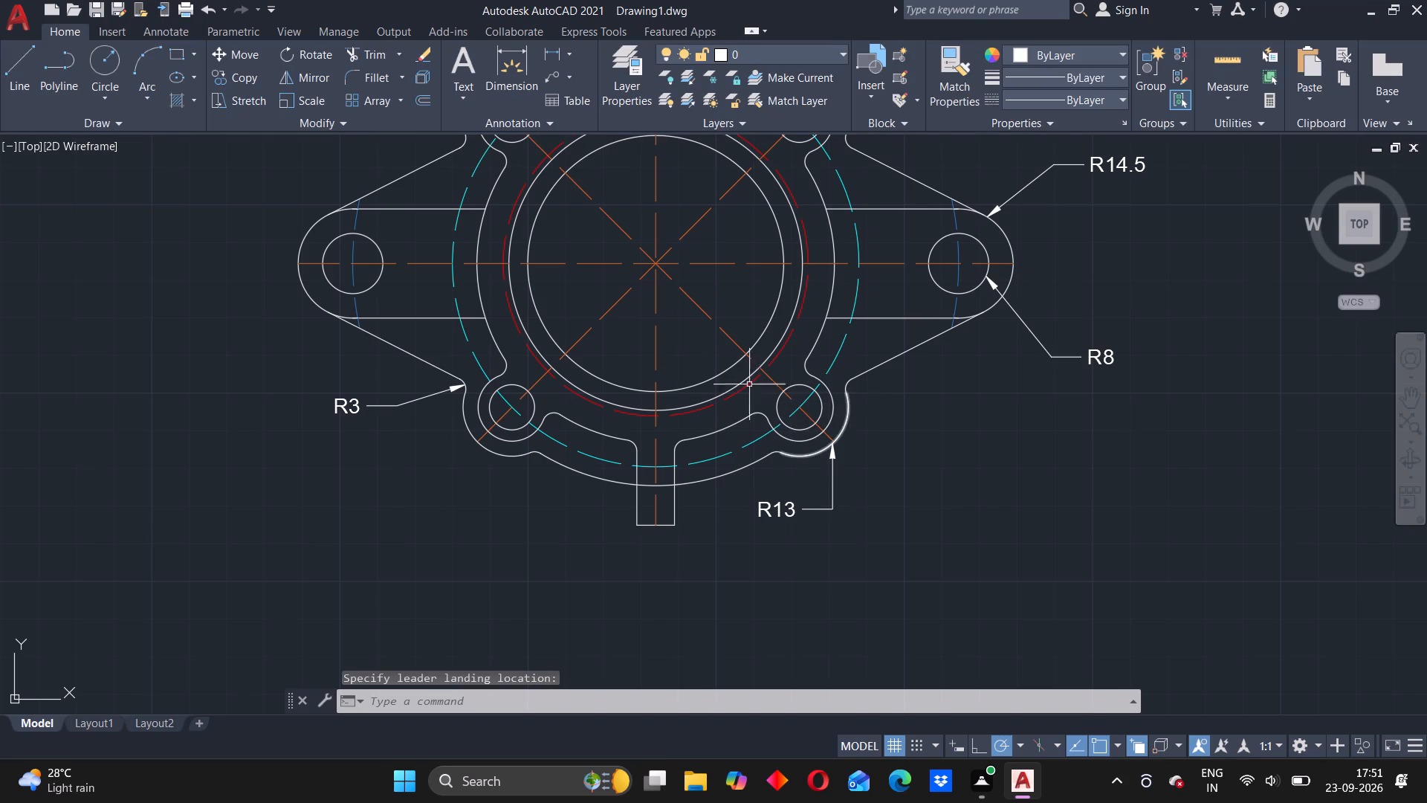
# Add a leader labelled R9 to the circle surrounding the upper-left bolt hole.
pyautogui.scroll(-2, 673, 409)
pyautogui.scroll(2, 618, 341)
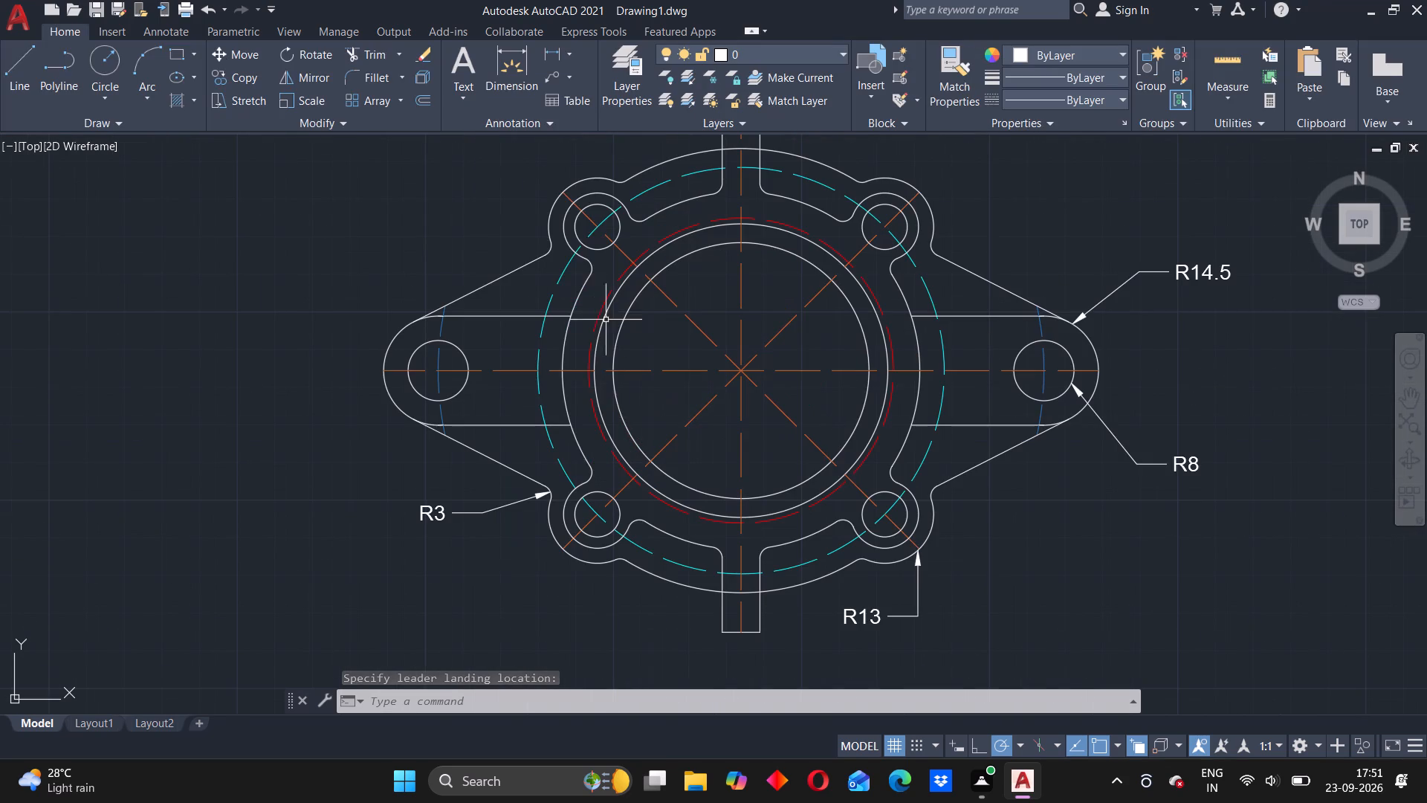
pyautogui.click(559, 71)
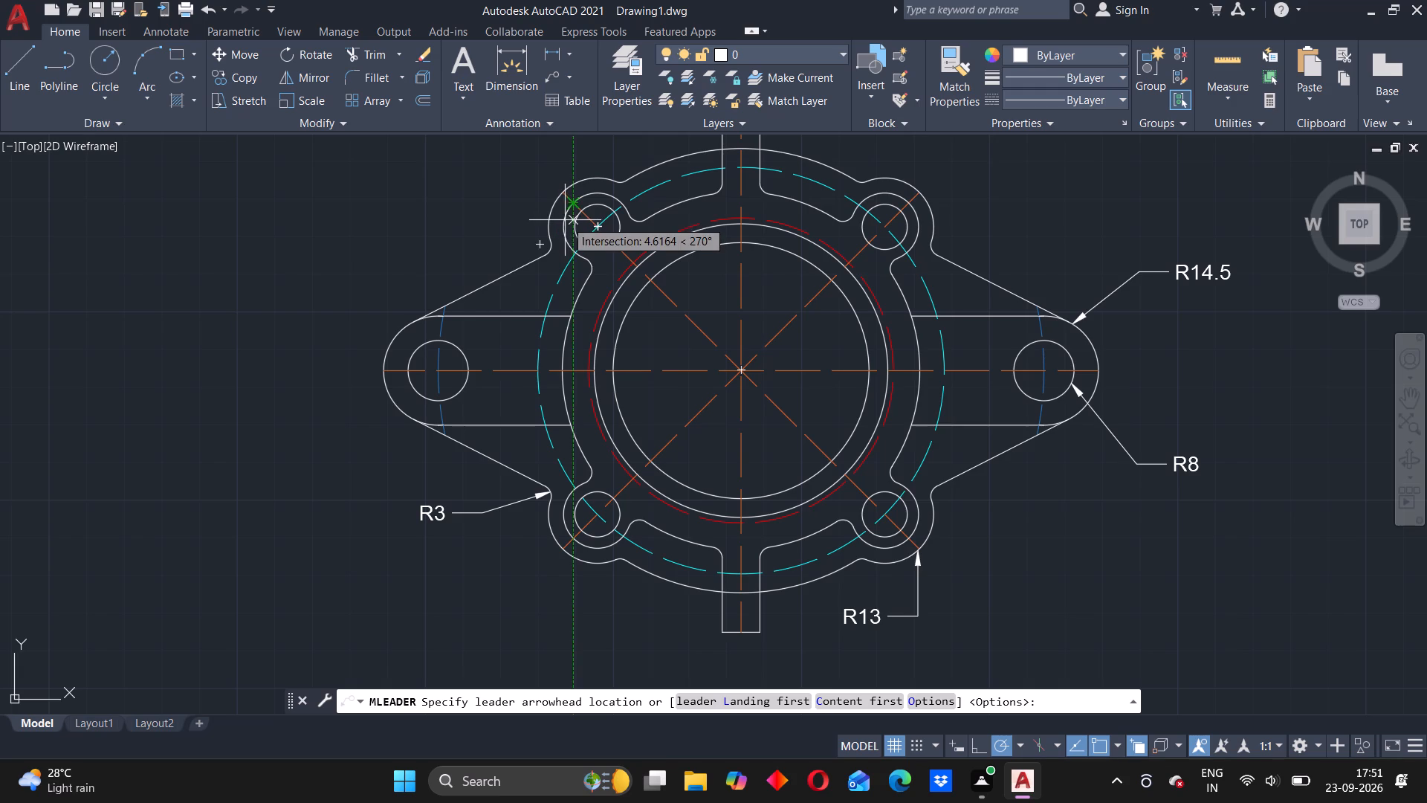
pyautogui.click(563, 223)
pyautogui.click(489, 209)
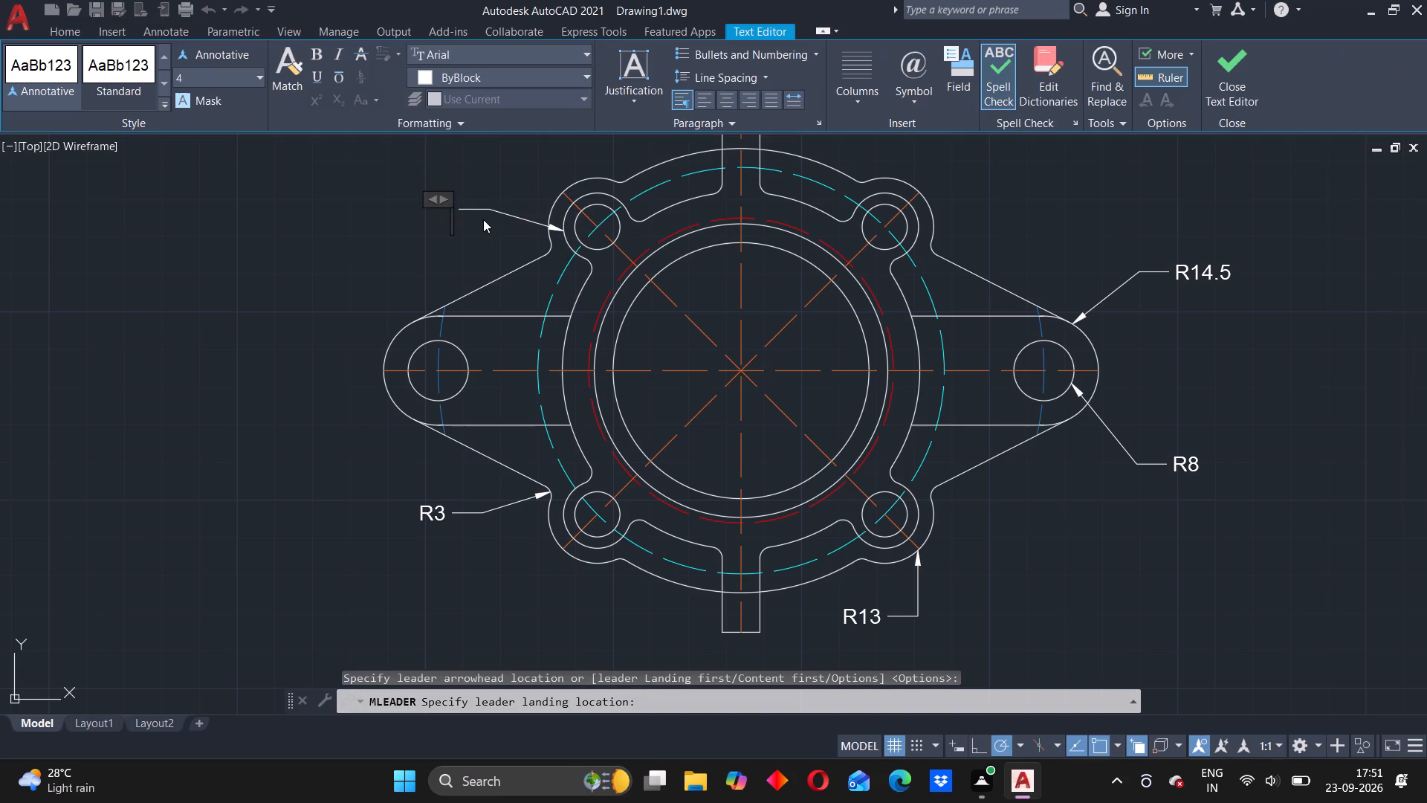
pyautogui.press('r')
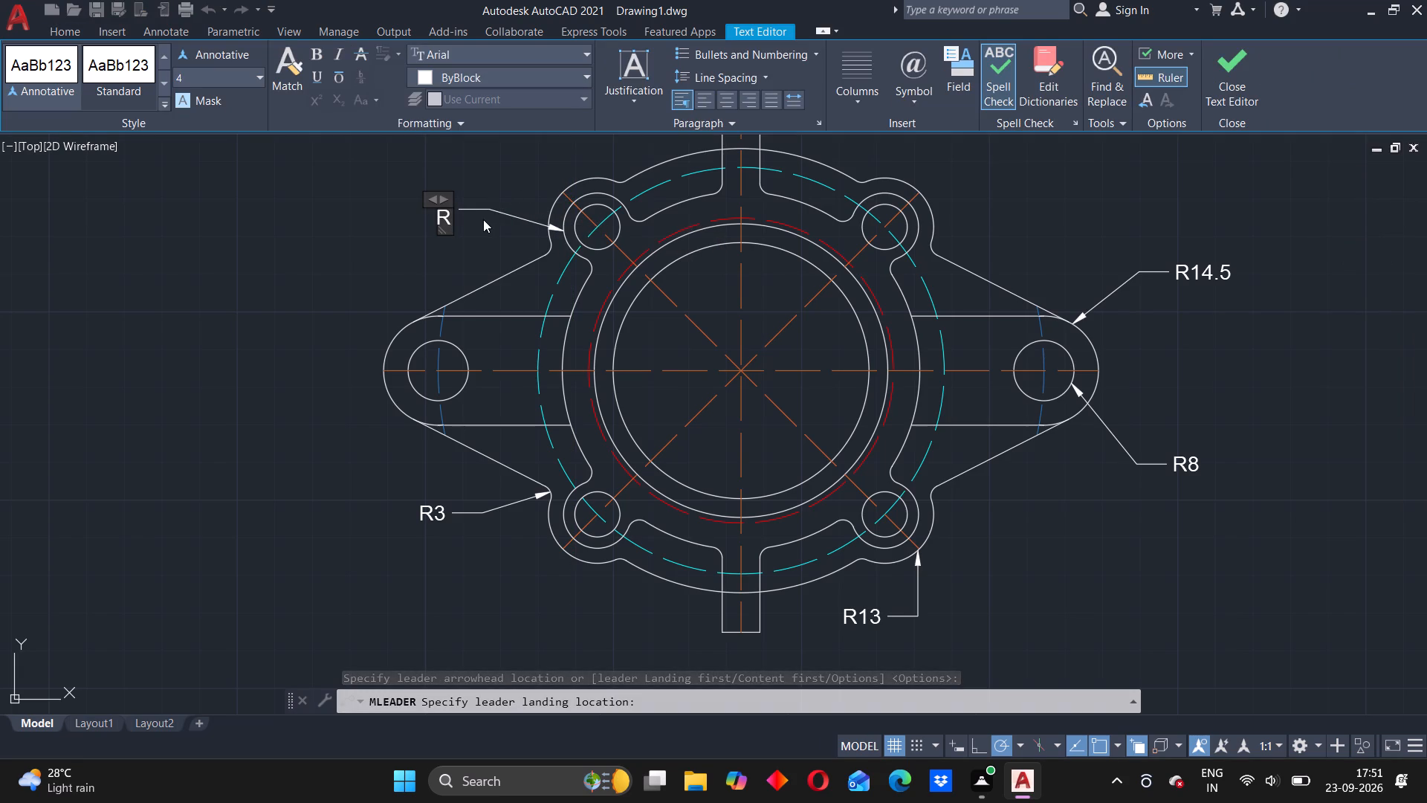
pyautogui.press('9')
pyautogui.press('Return')
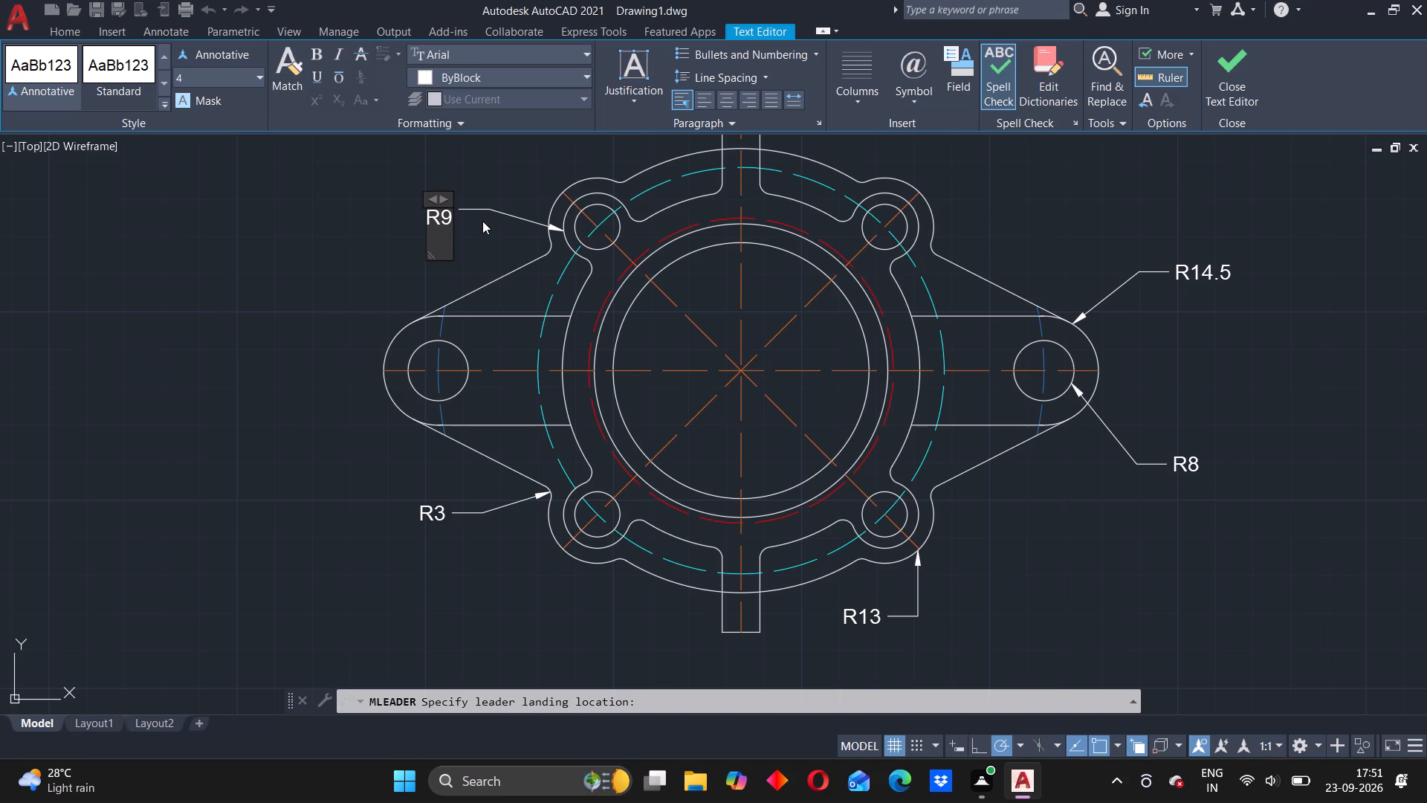
pyautogui.click(358, 264)
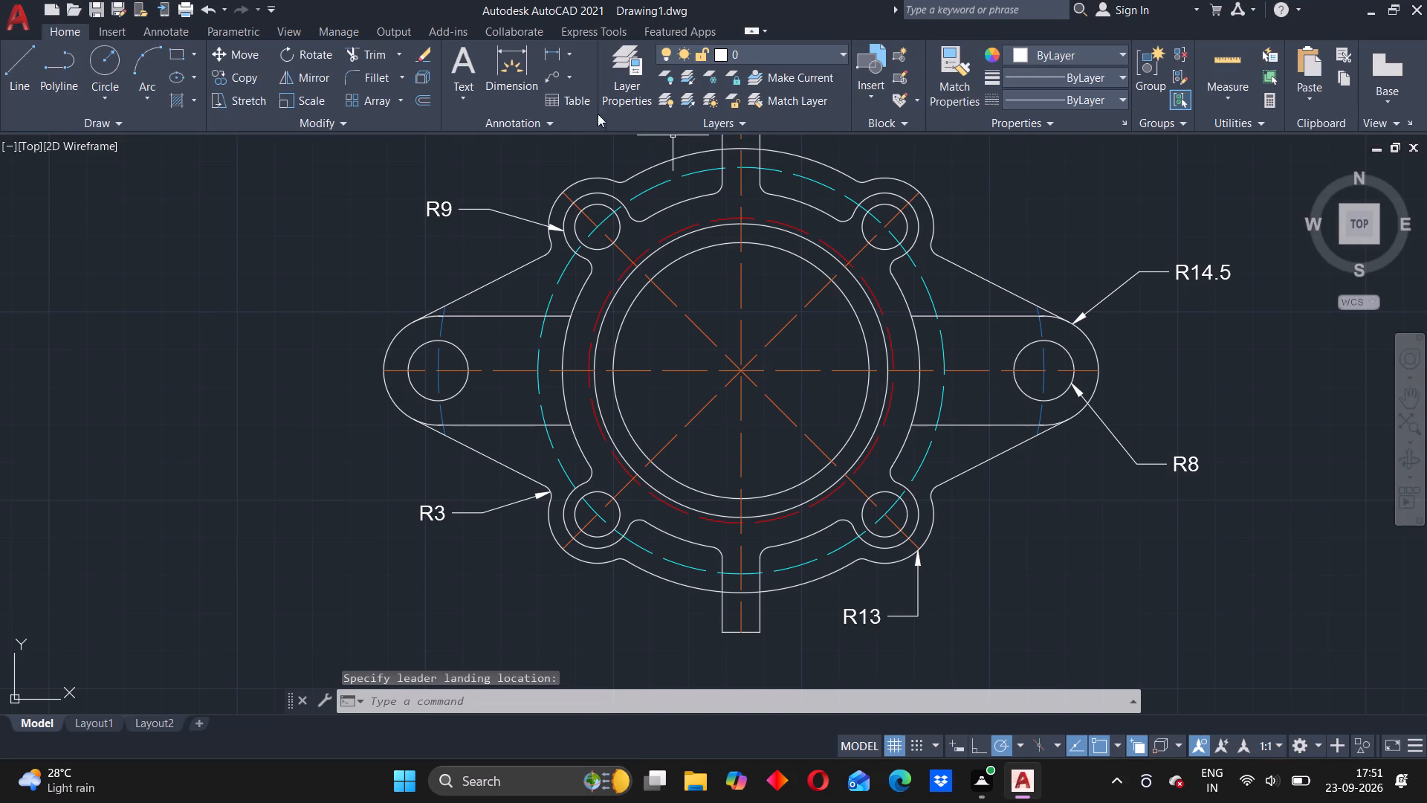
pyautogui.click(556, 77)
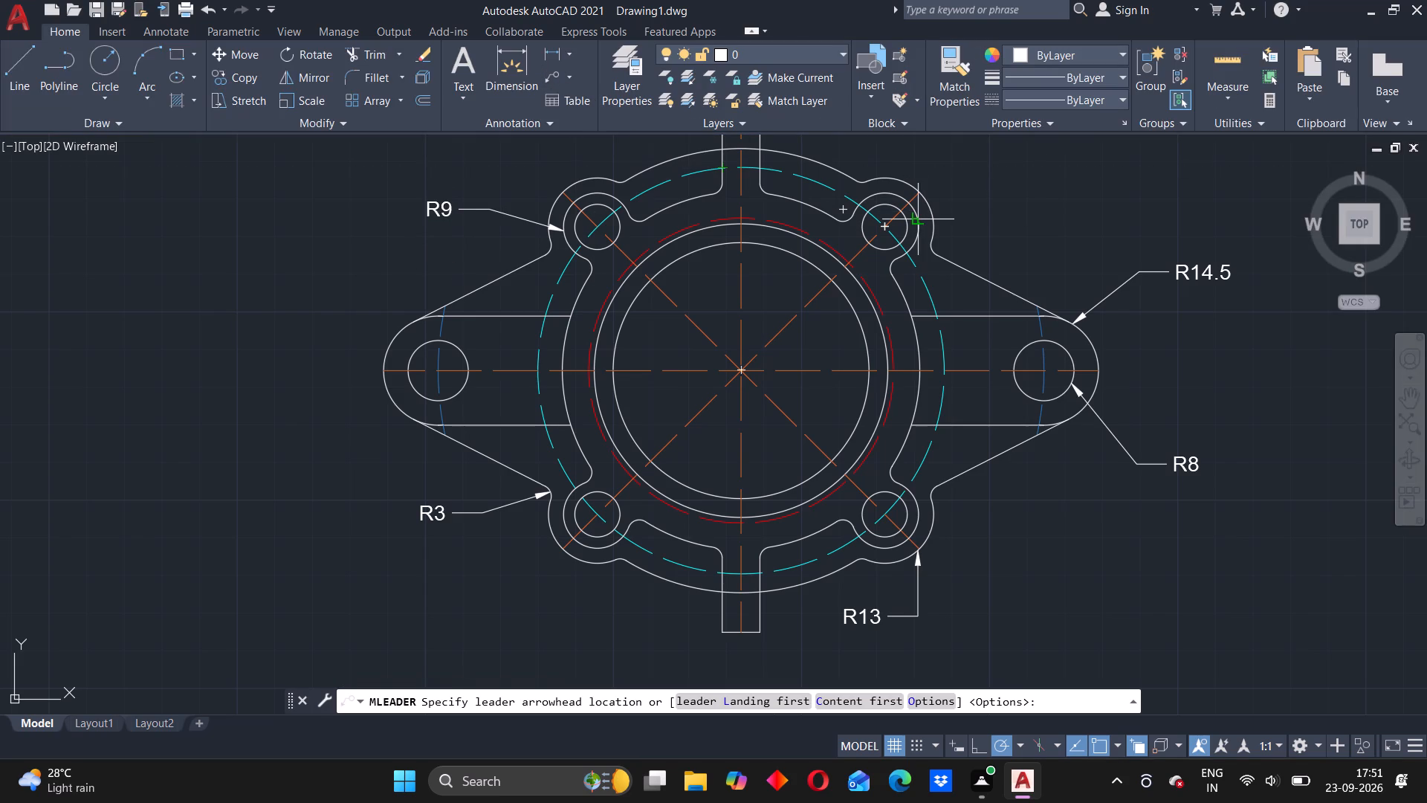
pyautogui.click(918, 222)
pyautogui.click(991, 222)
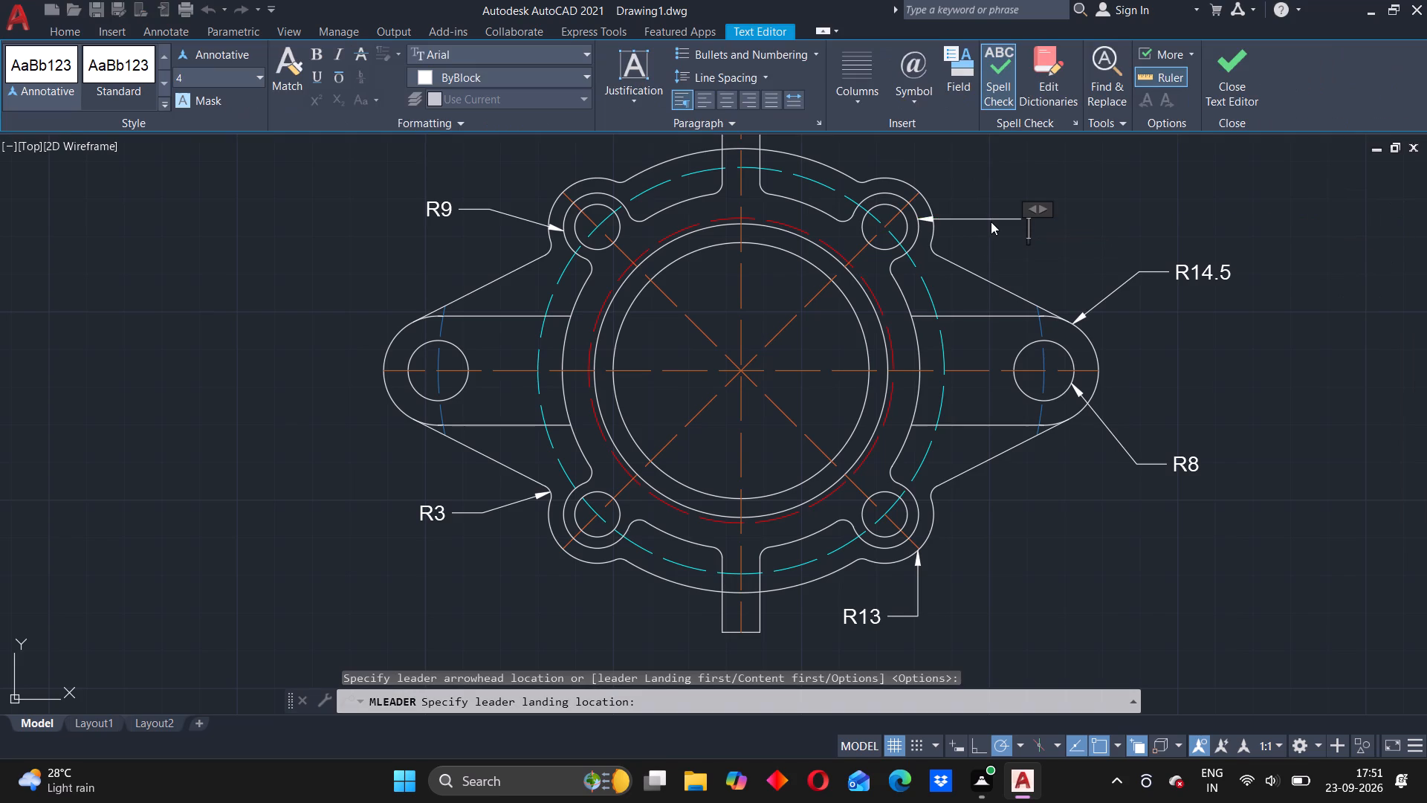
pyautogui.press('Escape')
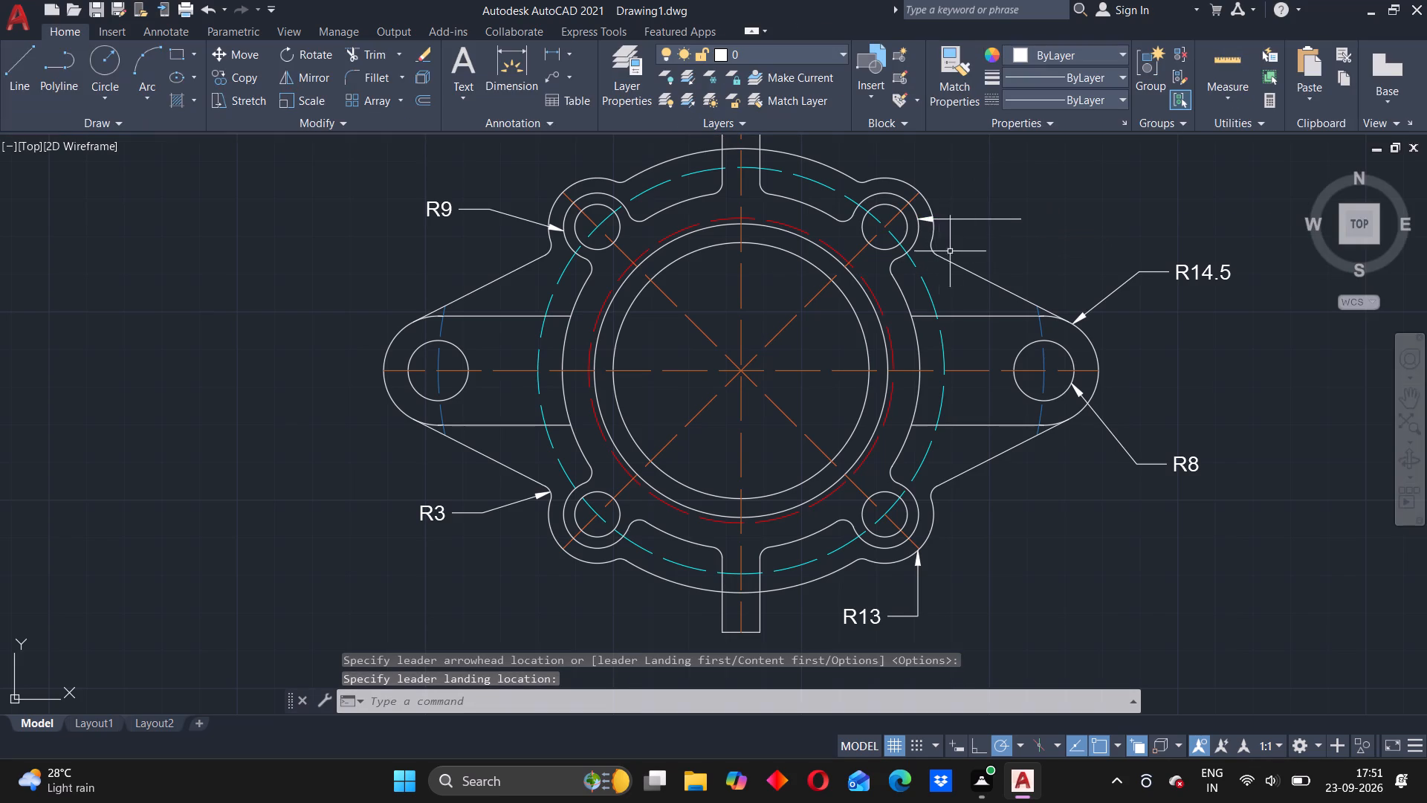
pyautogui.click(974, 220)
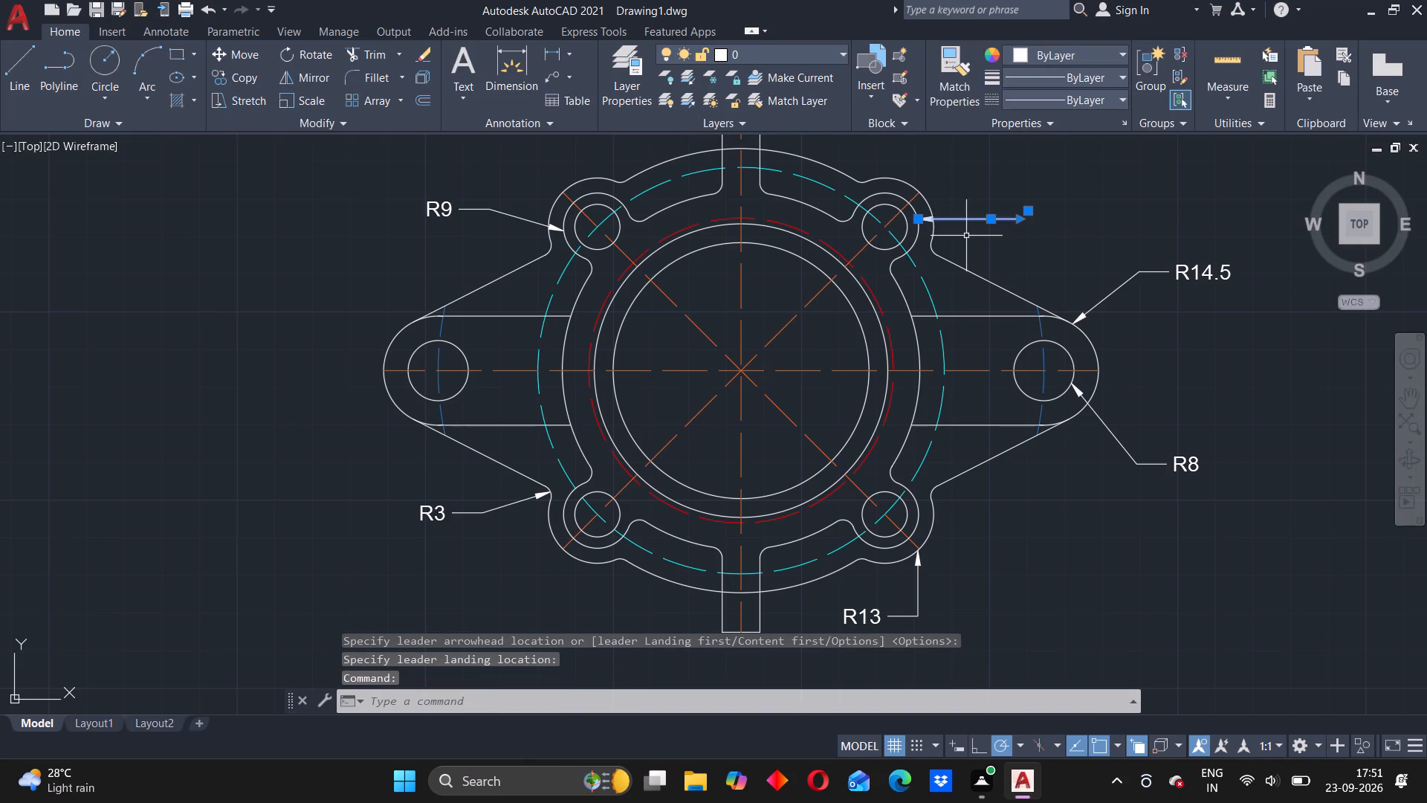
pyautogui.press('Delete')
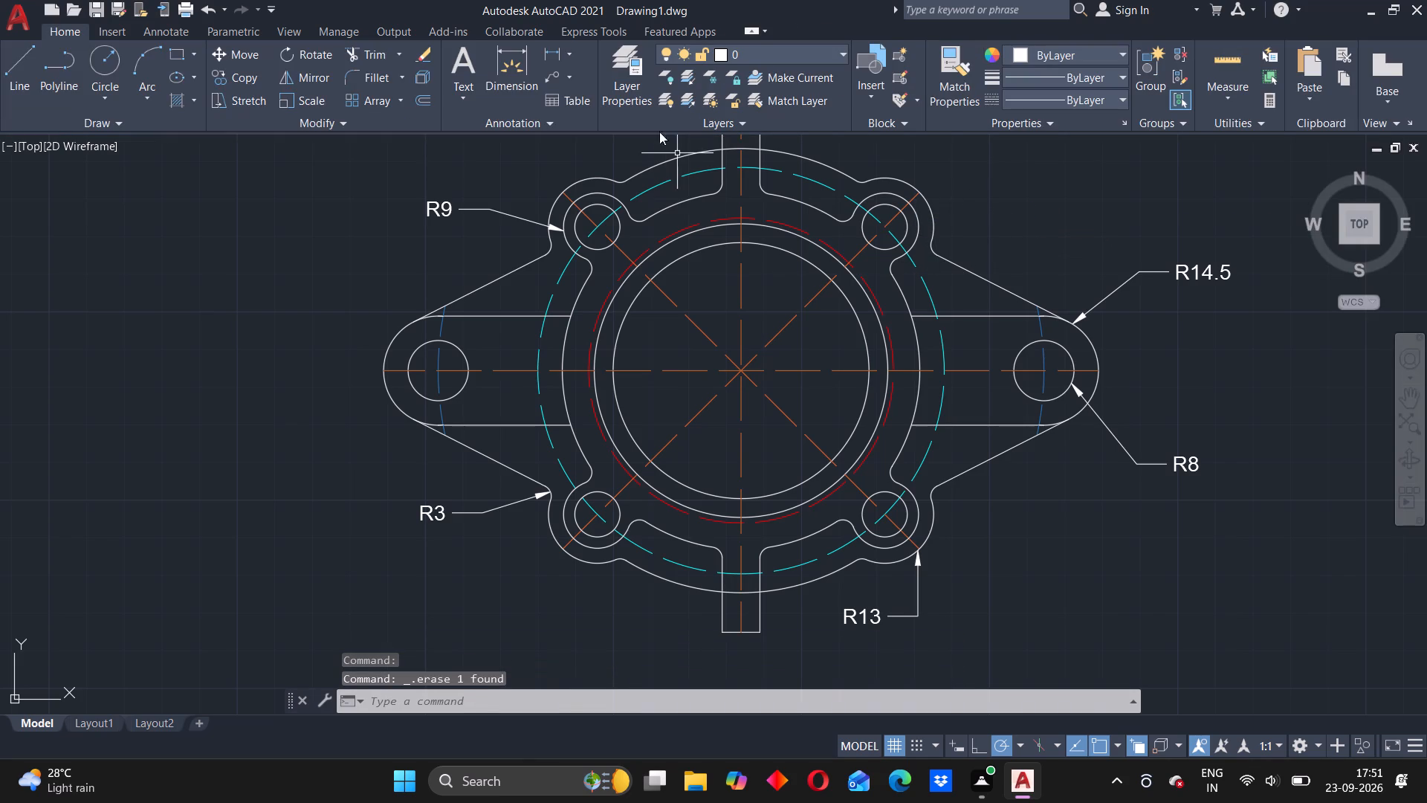
# Add a leader labelled R6 to the upper-right bolt hole.
pyautogui.click(549, 81)
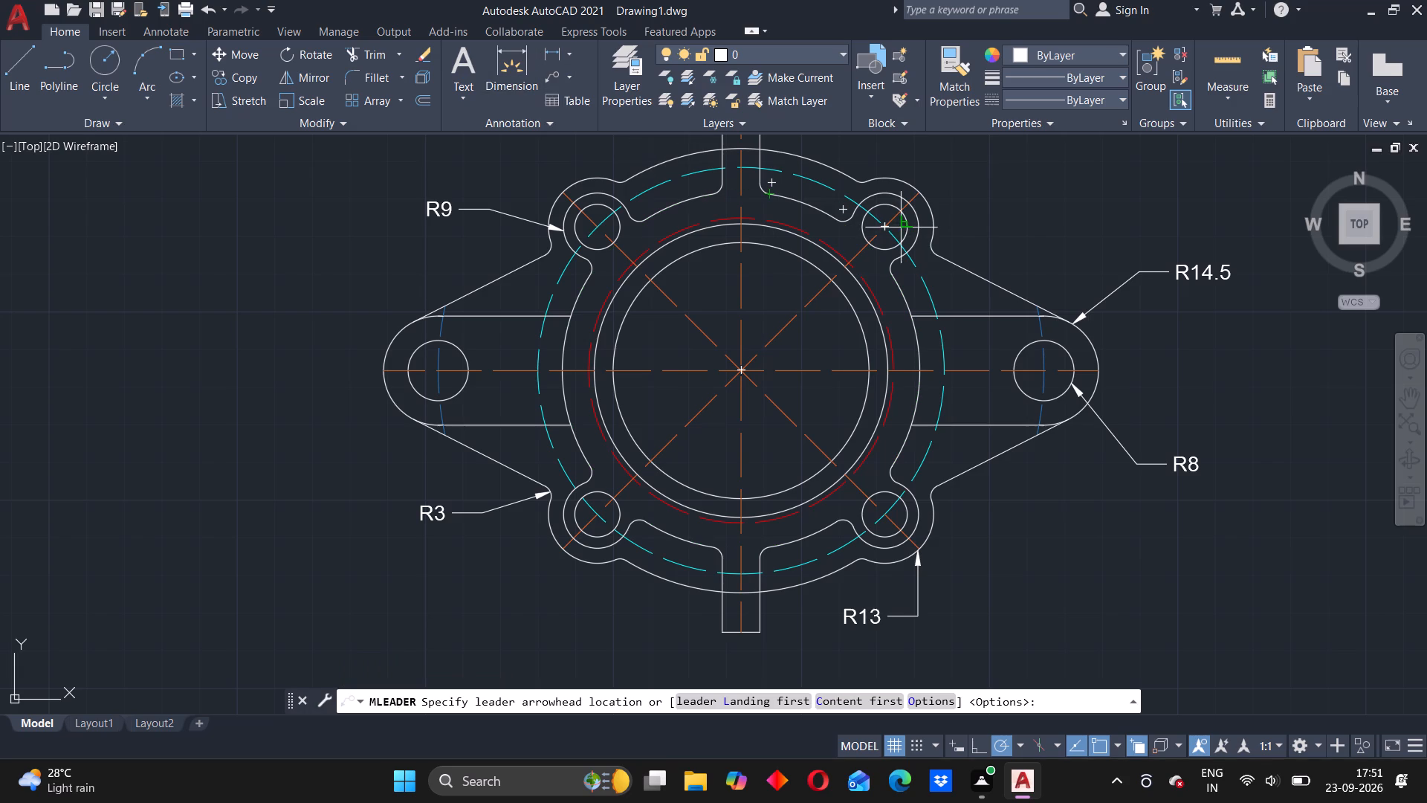
pyautogui.click(905, 233)
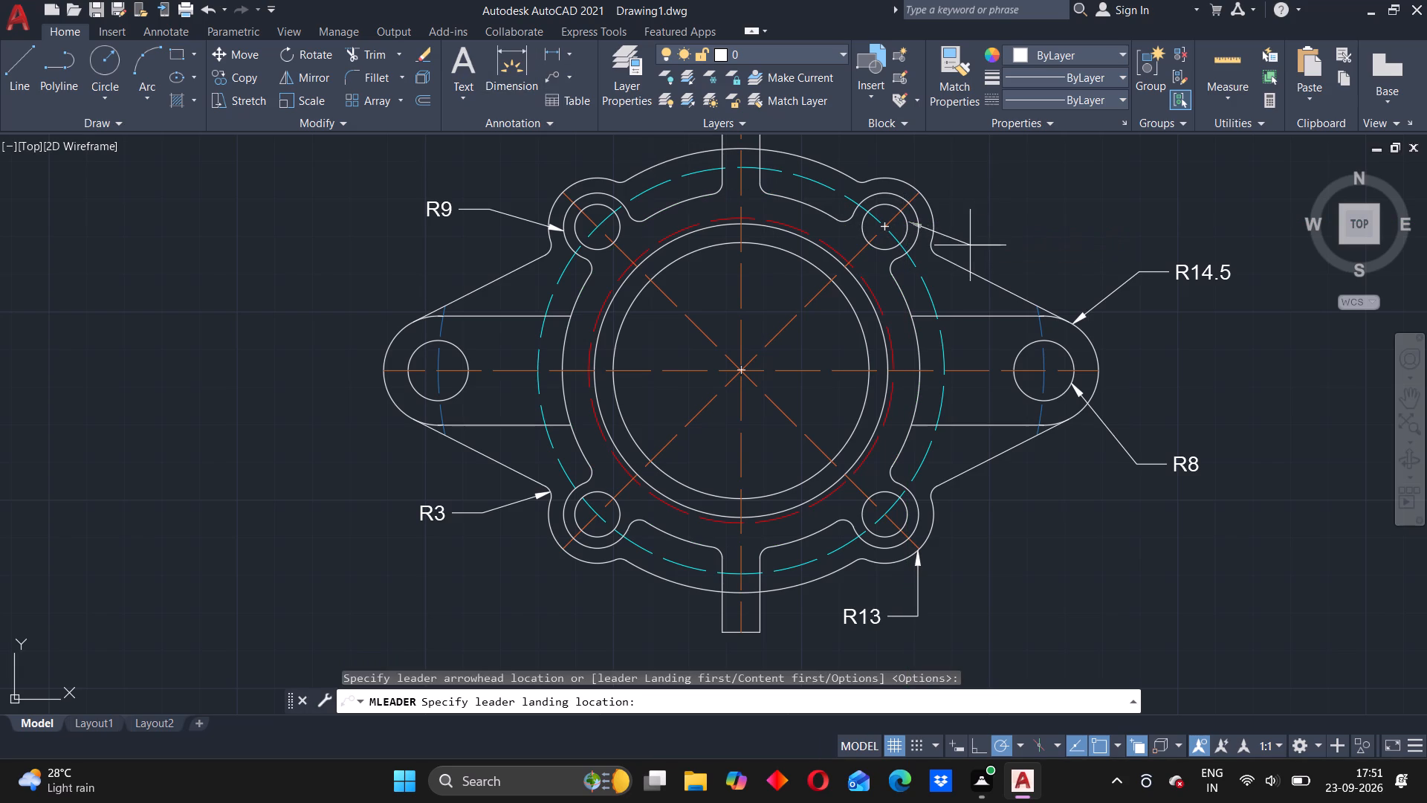
pyautogui.click(945, 180)
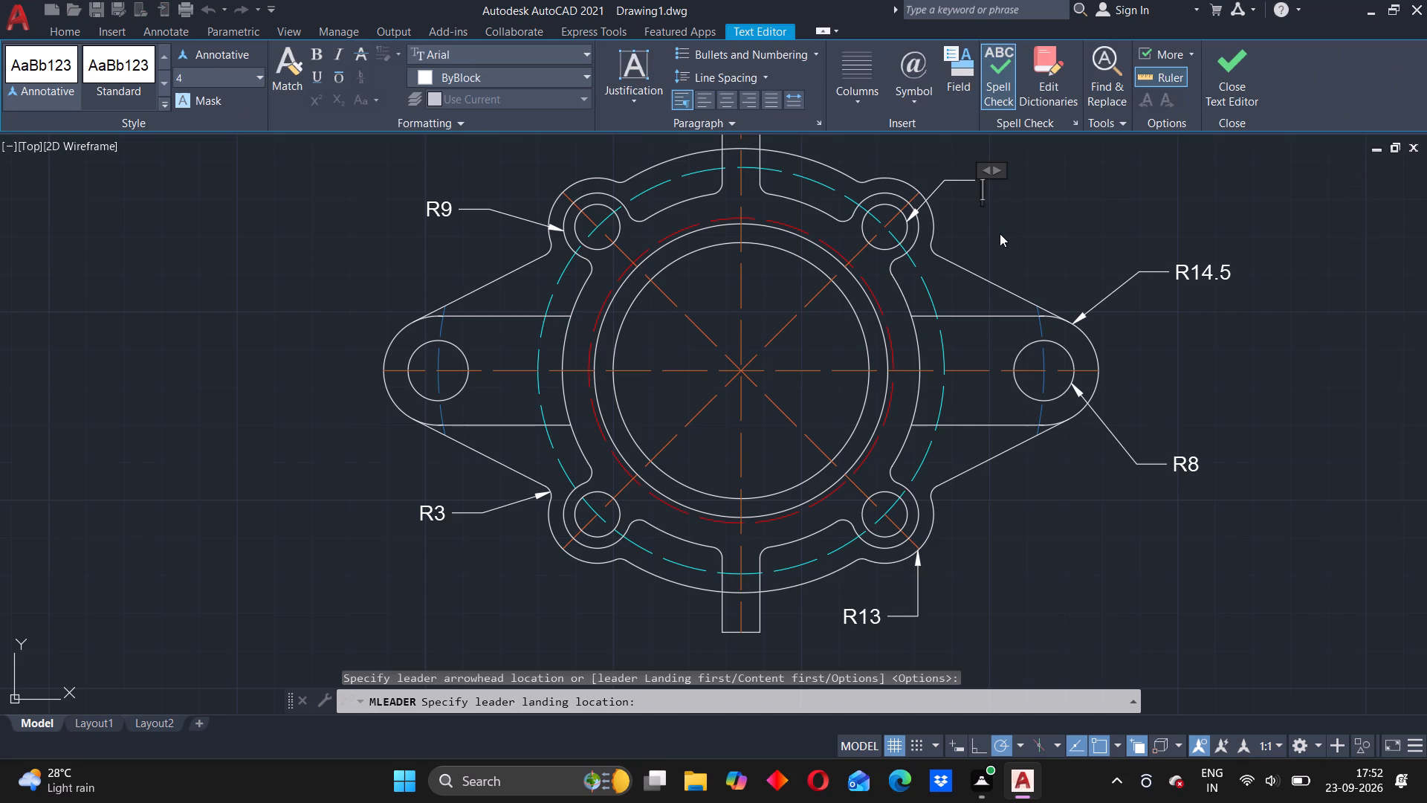
pyautogui.press('r')
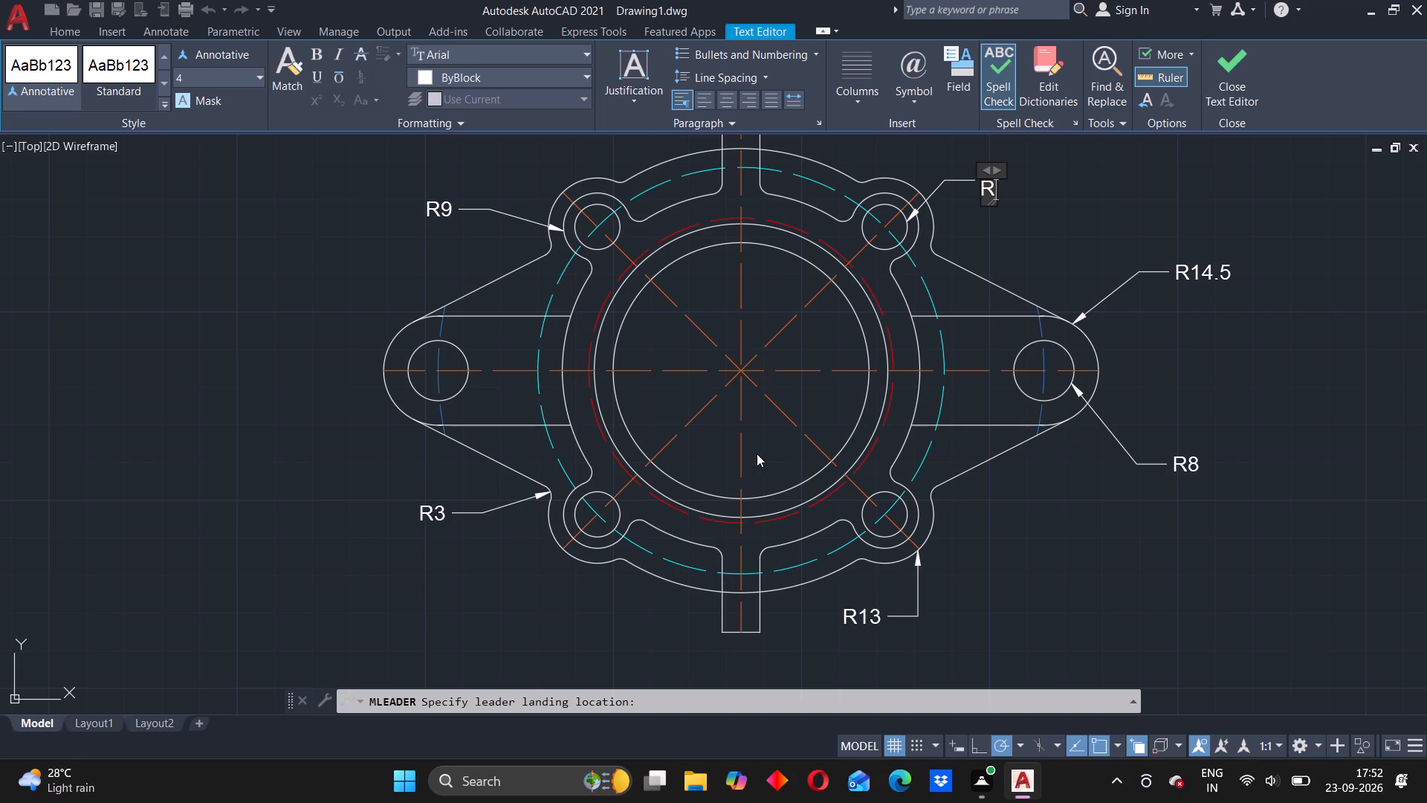
pyautogui.press('6')
pyautogui.click(1074, 246)
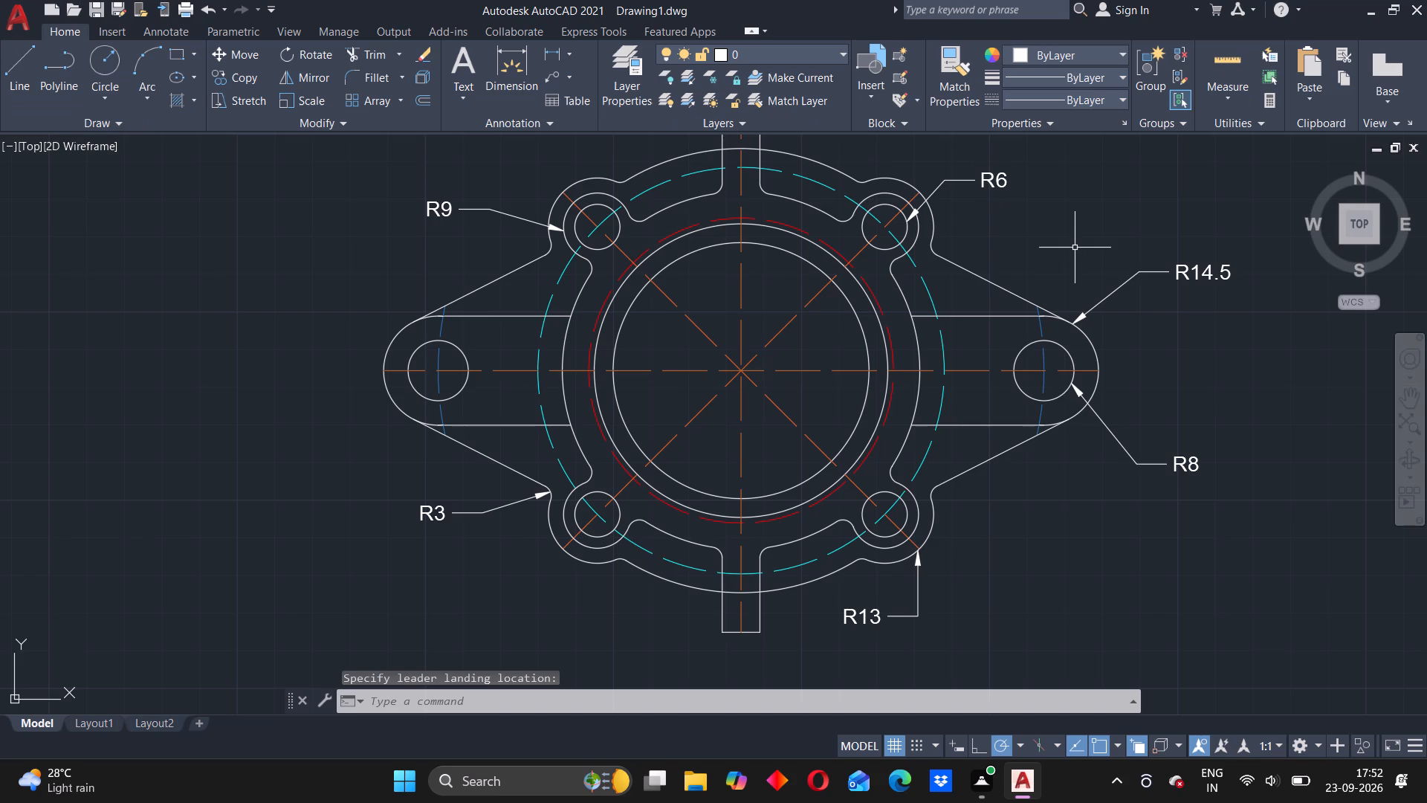
# Add a leader inside the central bore pointing to its innermost circle, with the text R34.
pyautogui.scroll(-1, 682, 457)
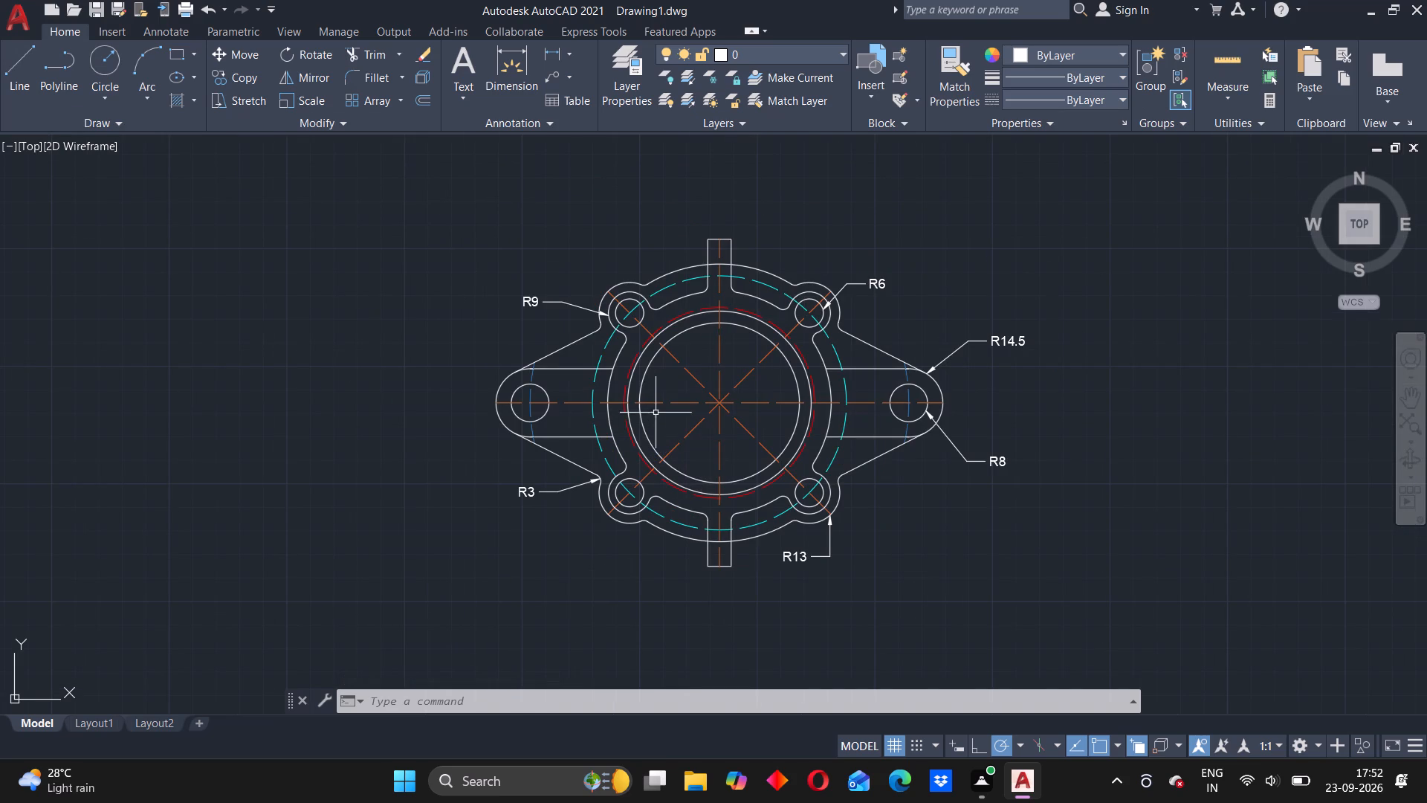
pyautogui.click(553, 72)
pyautogui.scroll(-2, 740, 356)
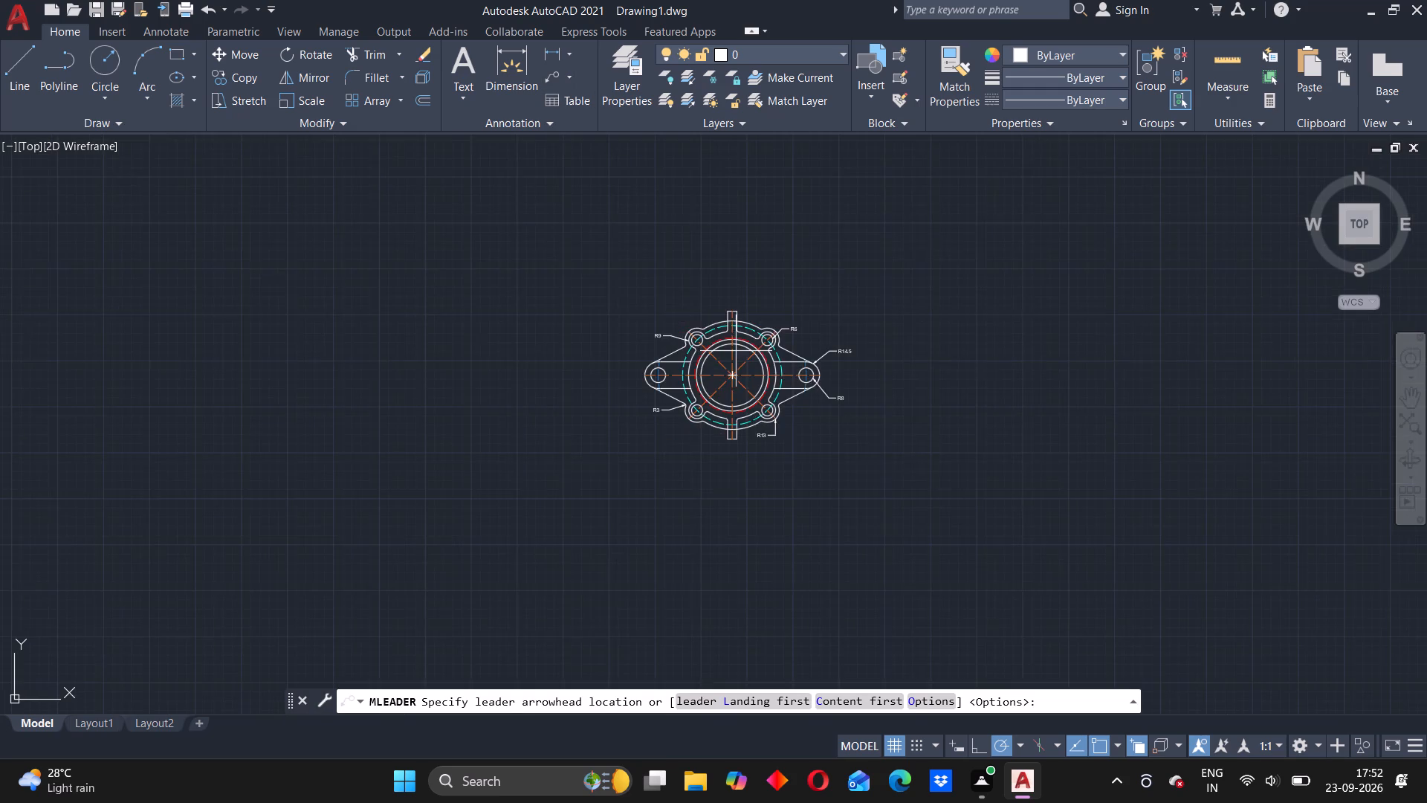
pyautogui.scroll(5, 734, 350)
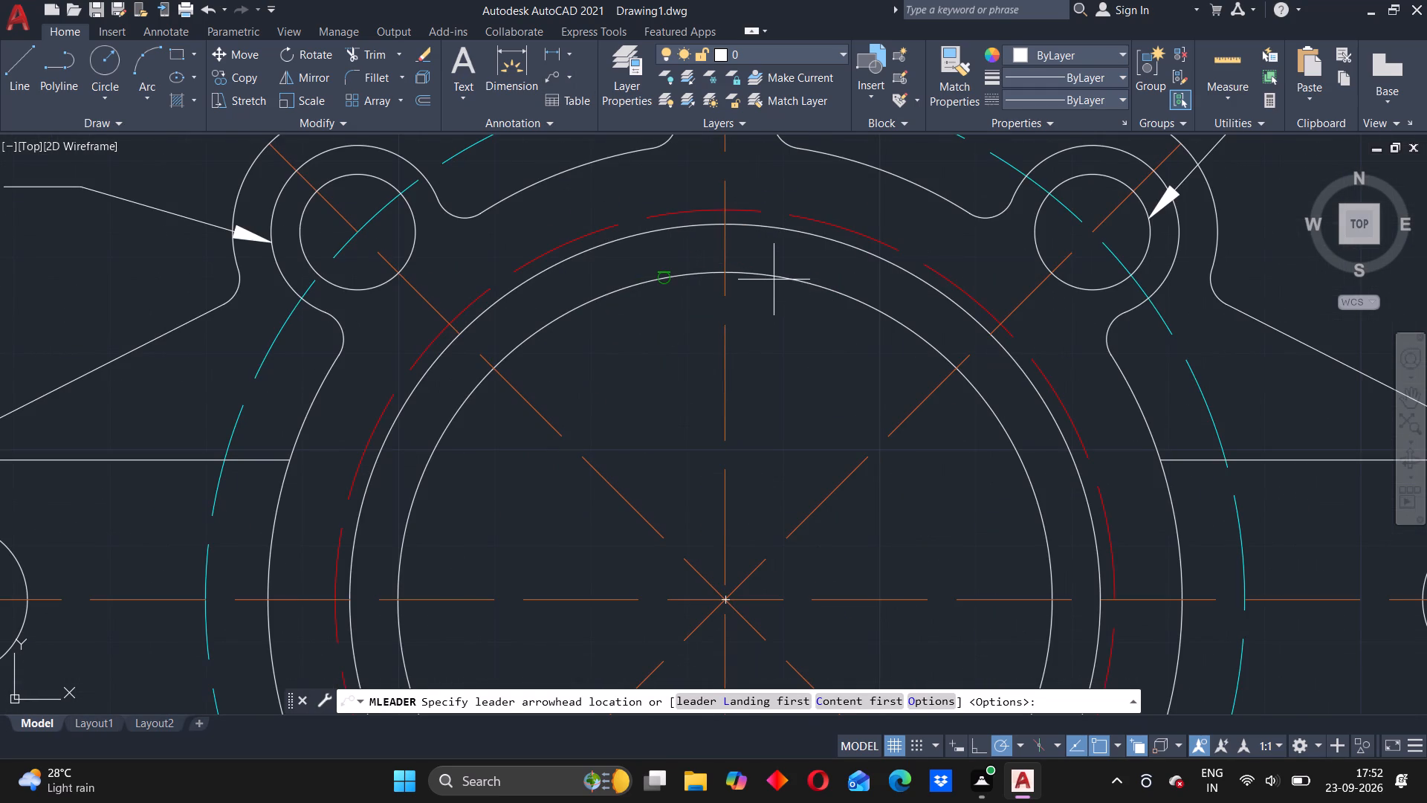
pyautogui.click(779, 278)
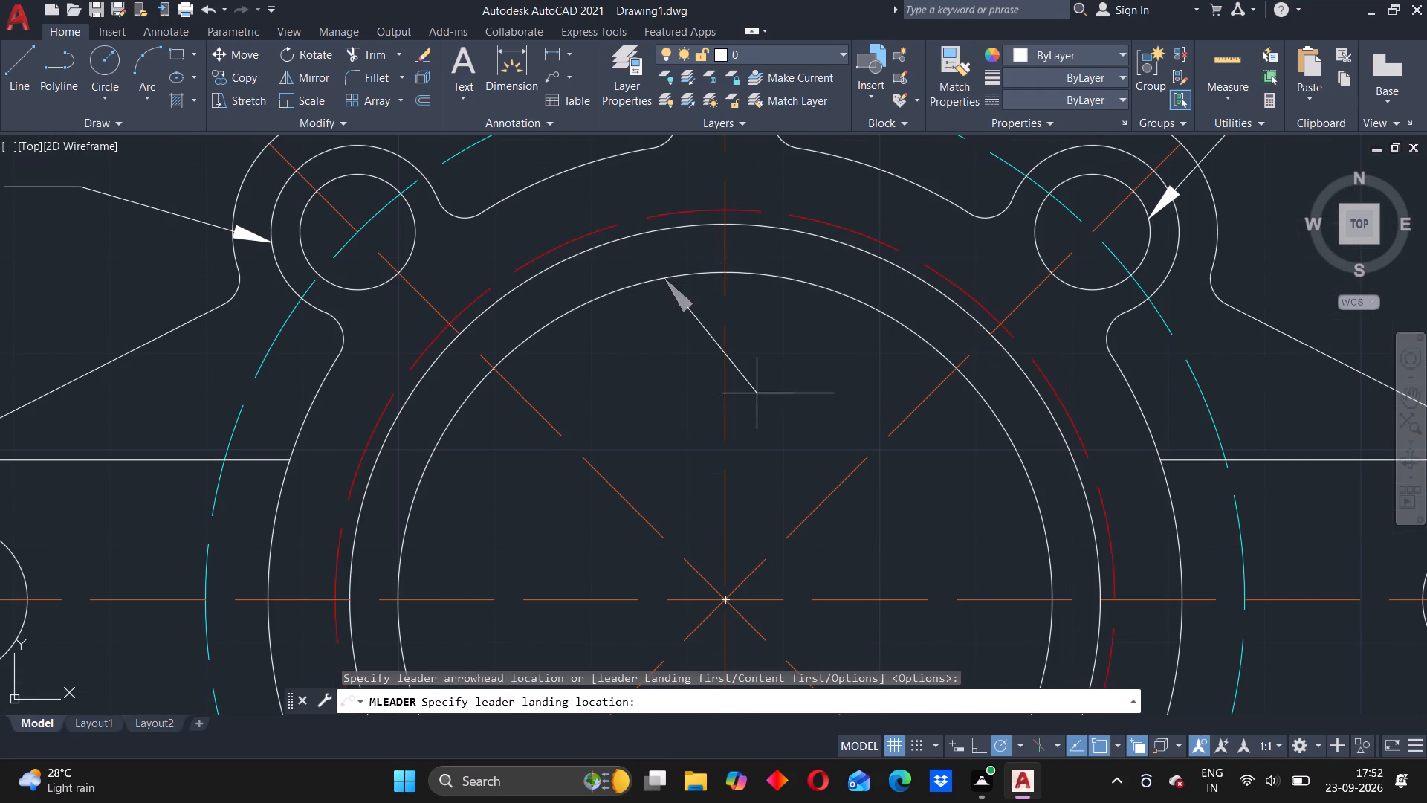
pyautogui.click(744, 341)
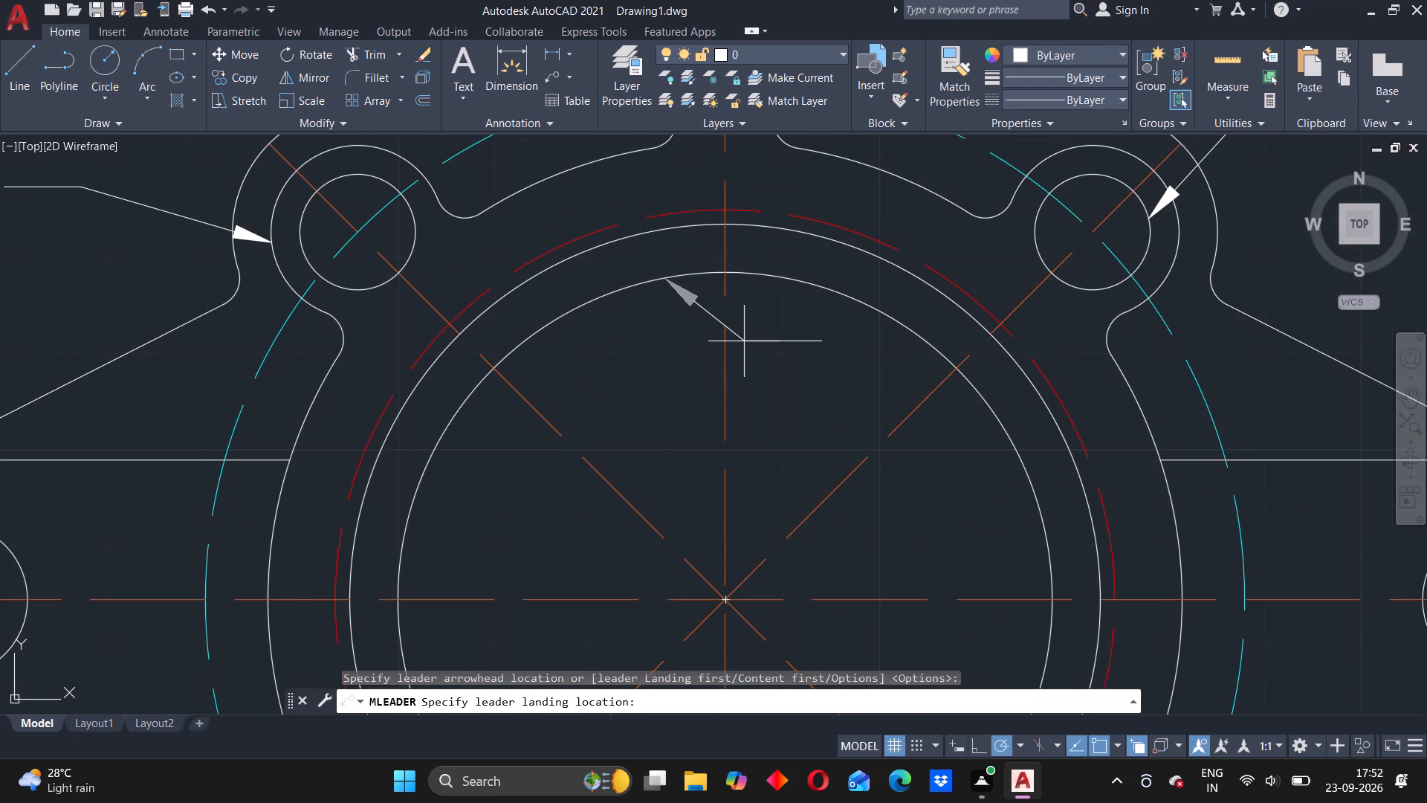
pyautogui.press('r')
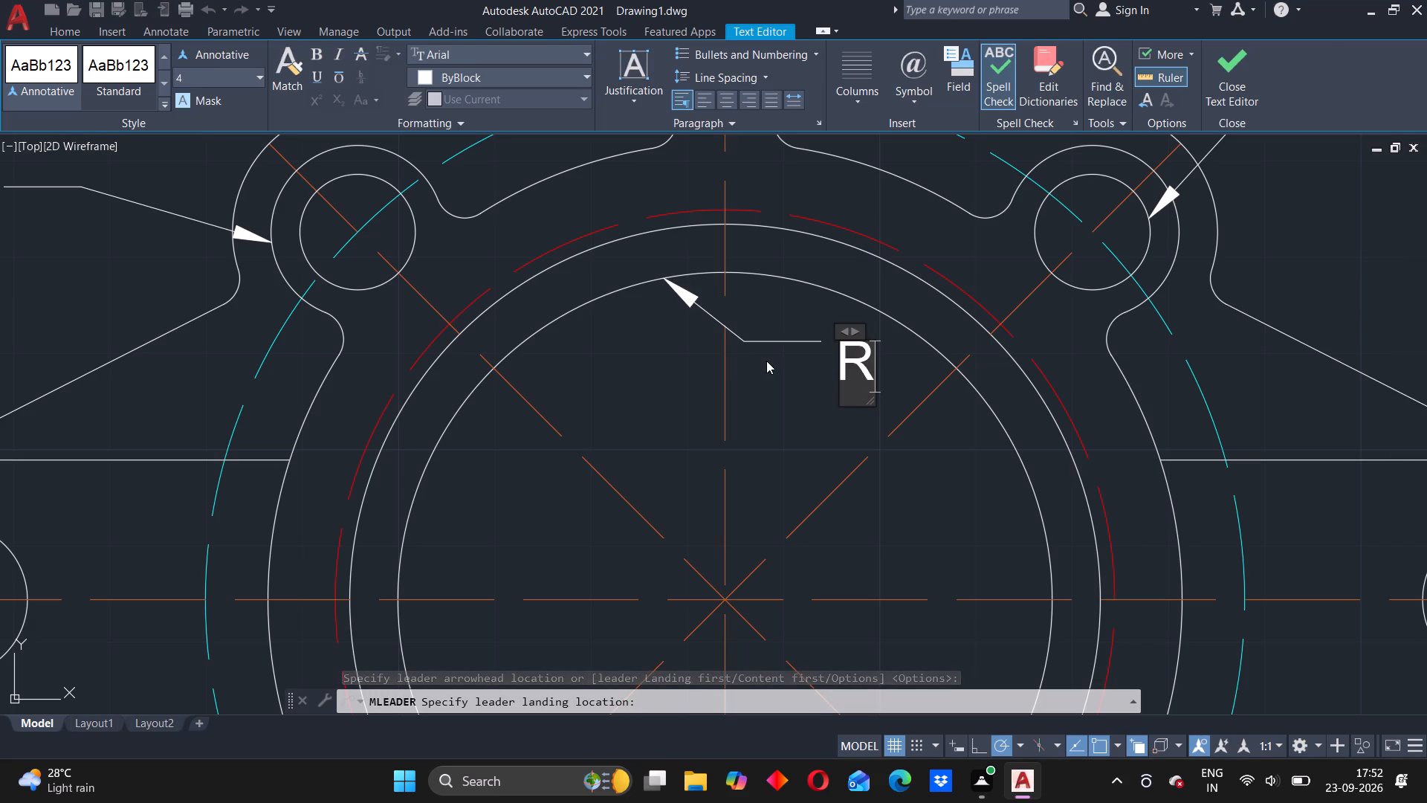
pyautogui.write('34')
pyautogui.press('Return')
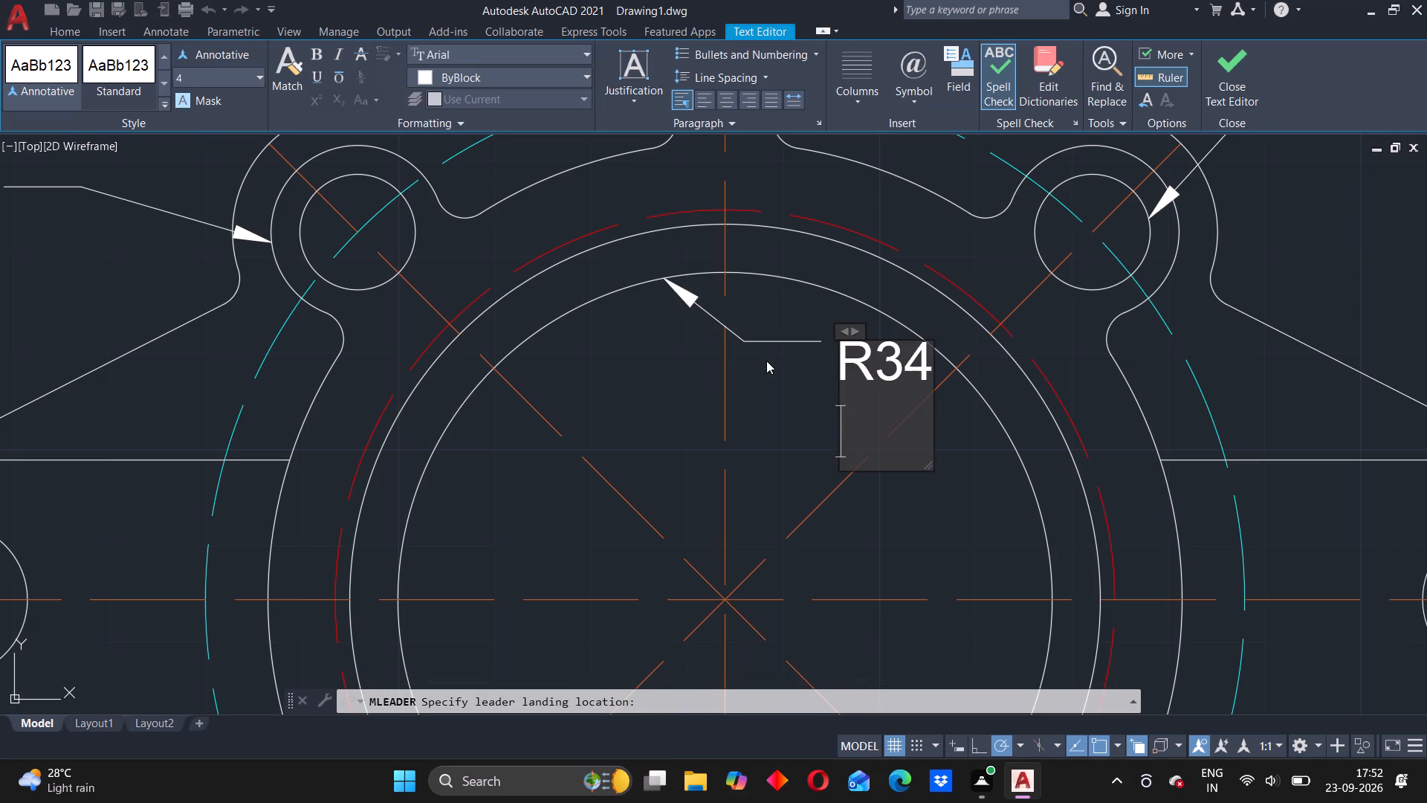
pyautogui.click(754, 386)
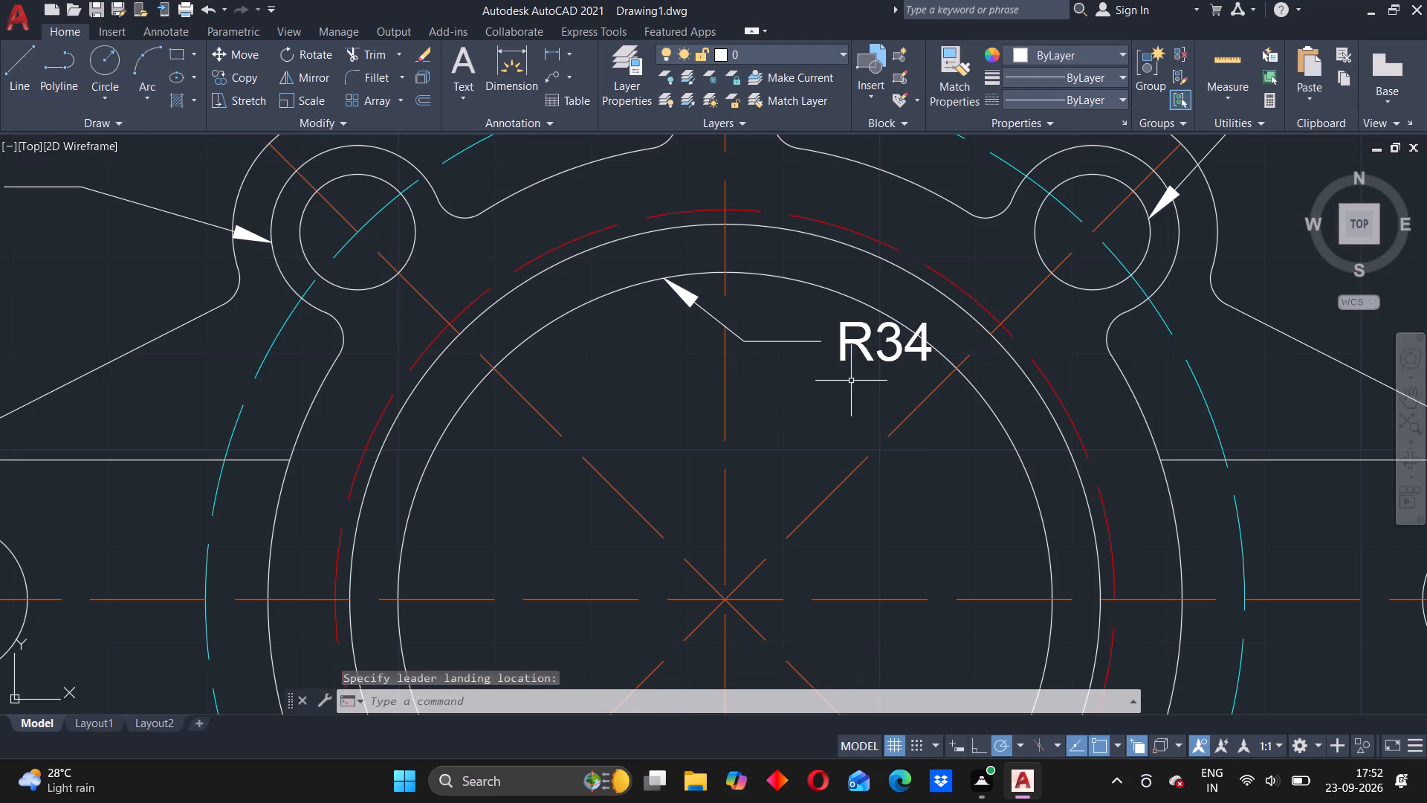
# Open the R34 leader's text for editing and try a text height of 2.5.
pyautogui.click(875, 357)
pyautogui.doubleClick(875, 355)
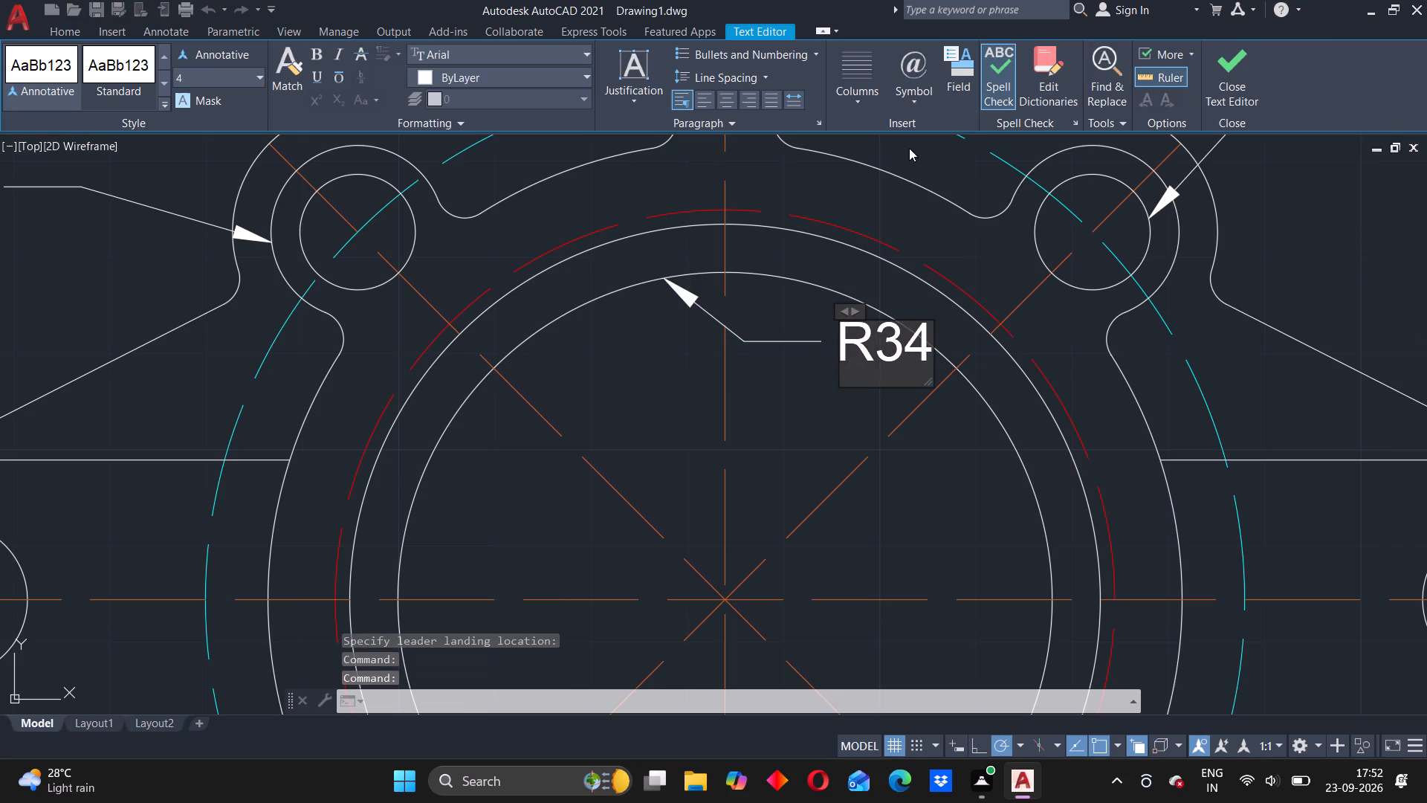
pyautogui.click(257, 77)
pyautogui.click(205, 123)
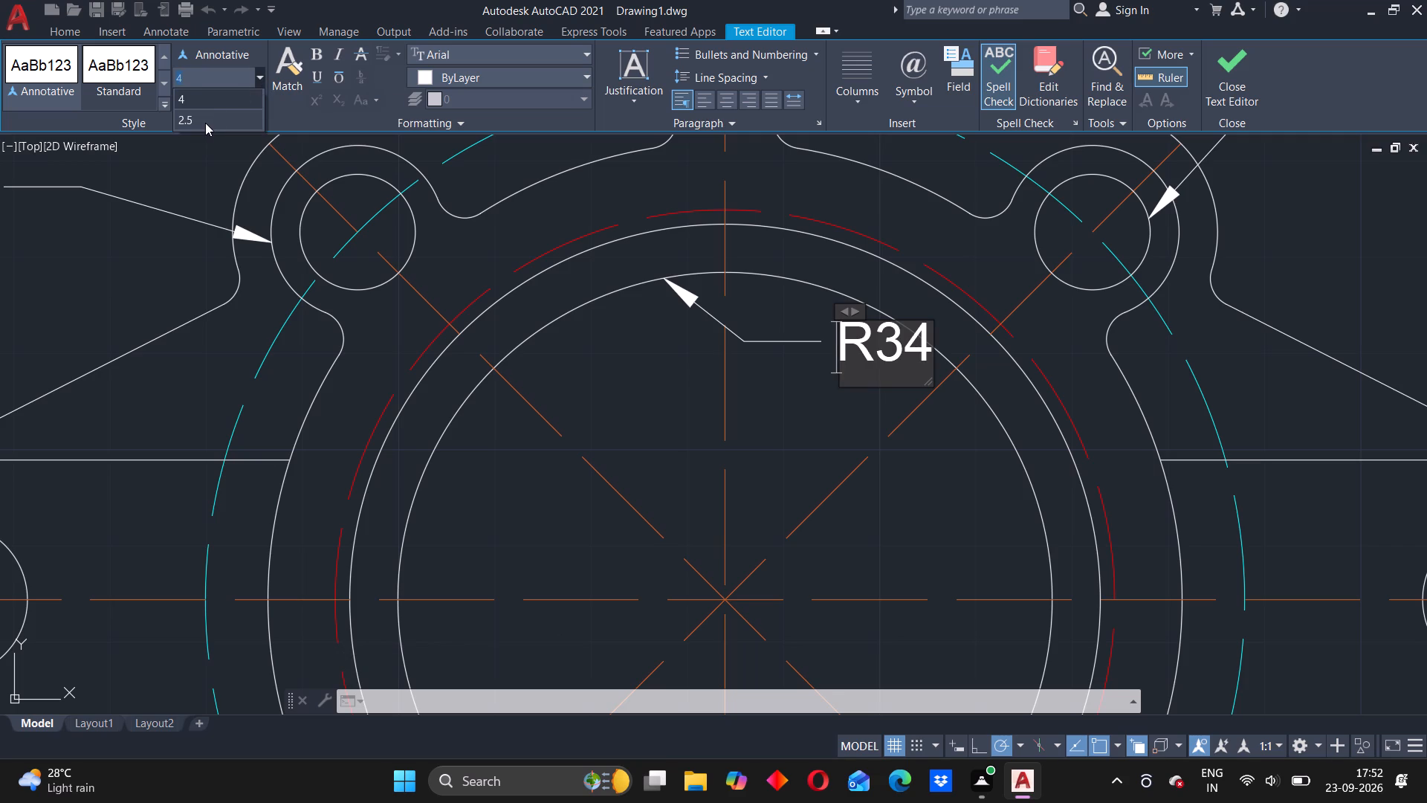
pyautogui.click(259, 81)
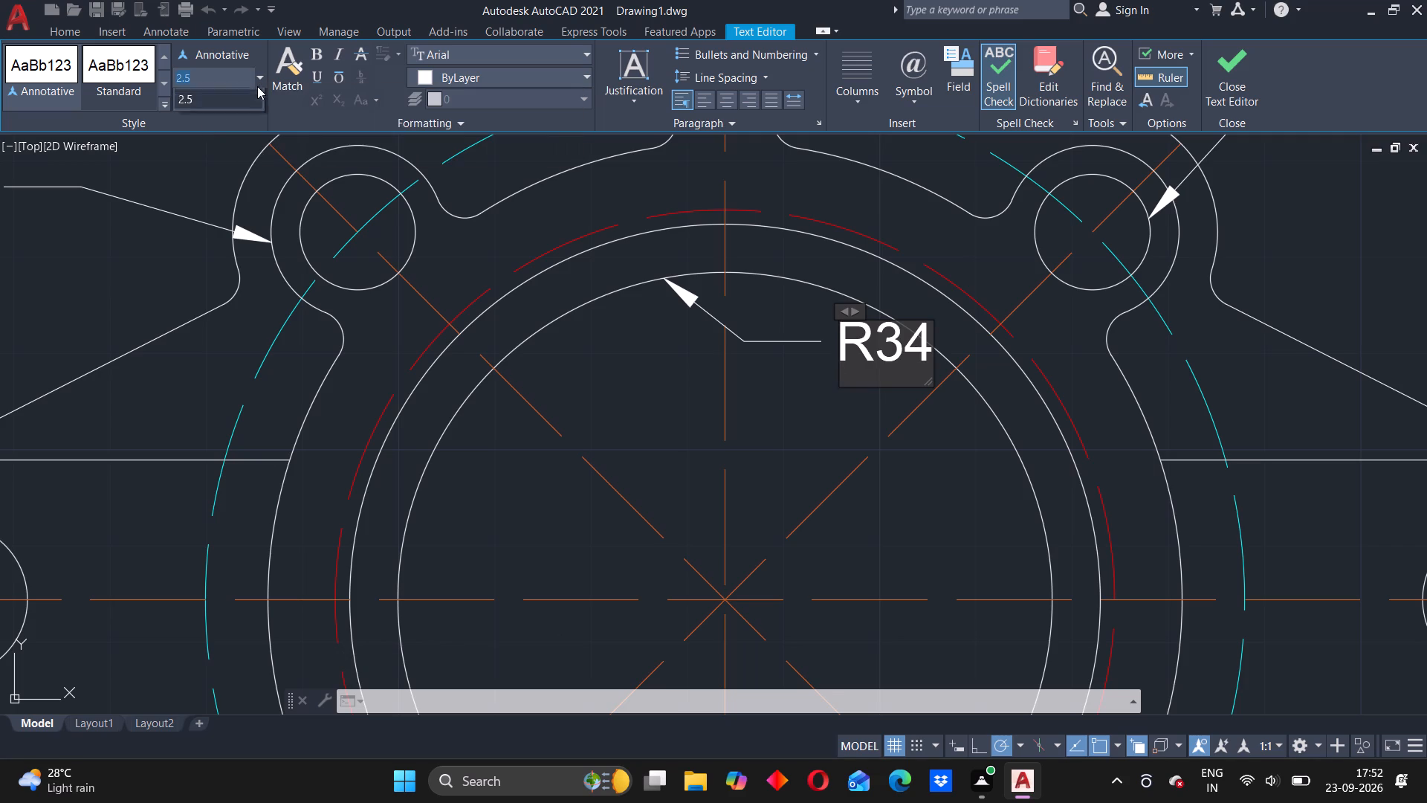
pyautogui.click(230, 106)
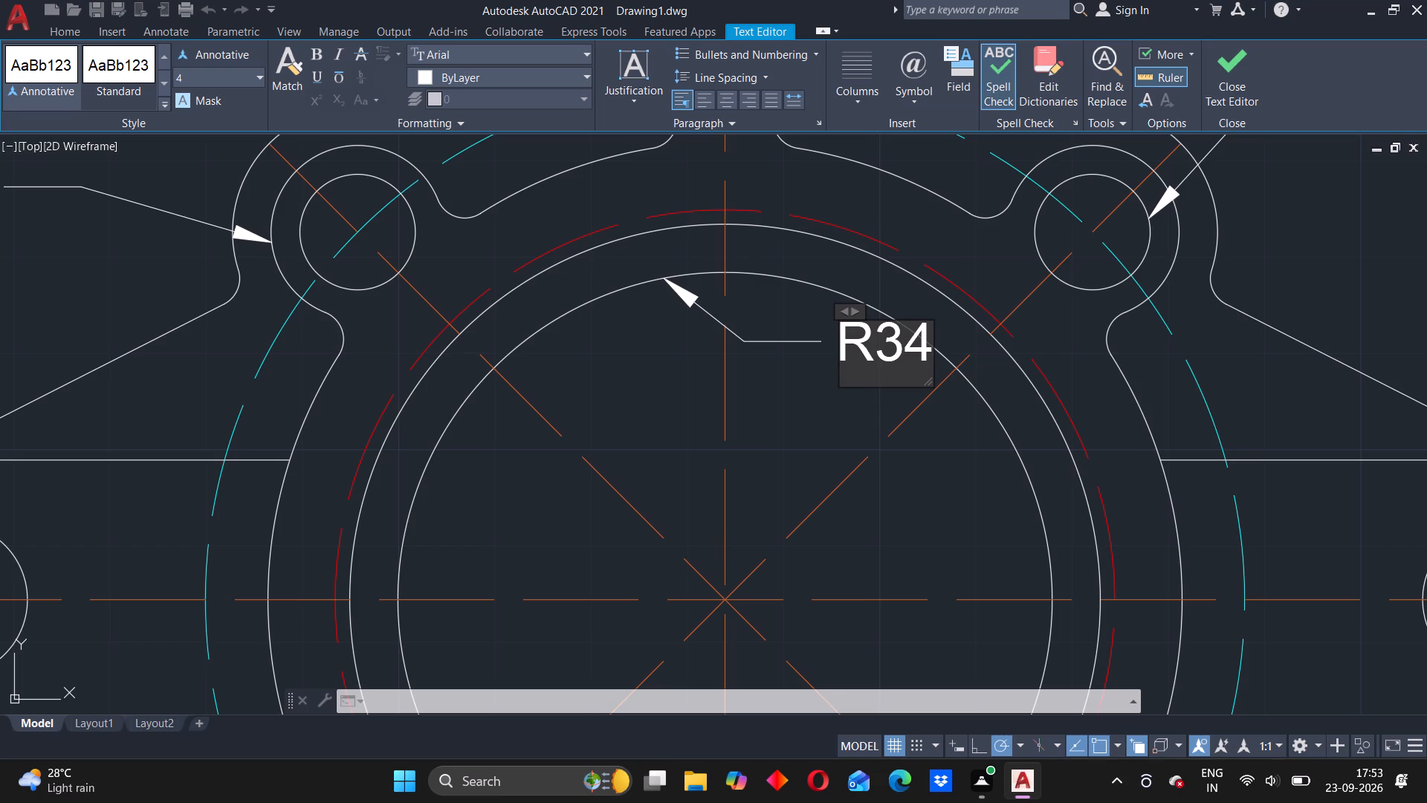
# Replace the central bore leader's text with R34 at a text height of 2.5.
pyautogui.click(908, 346)
pyautogui.moveTo(933, 344); pyautogui.dragTo(888, 352)
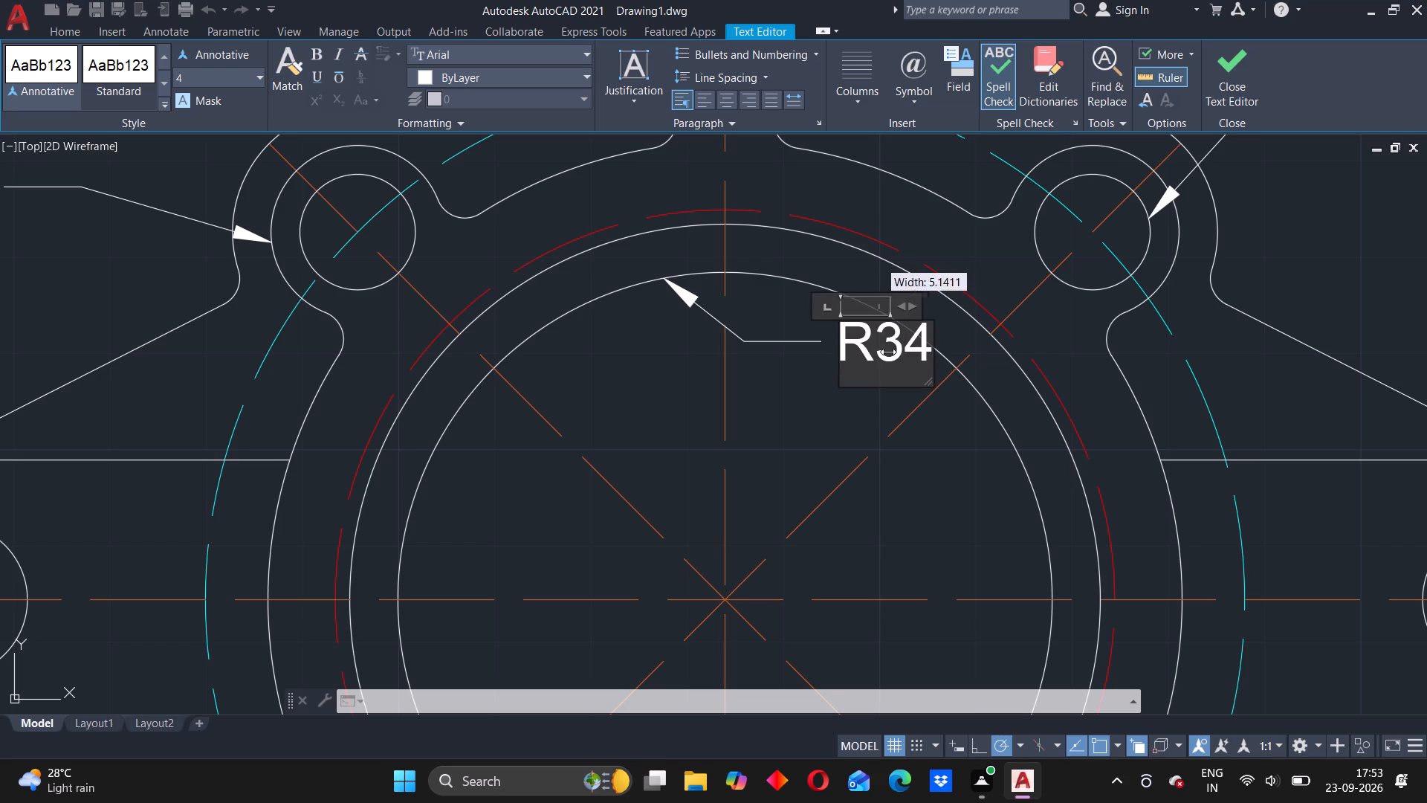
pyautogui.moveTo(888, 352); pyautogui.dragTo(887, 352)
pyautogui.click(916, 355)
pyautogui.moveTo(922, 353); pyautogui.dragTo(902, 352)
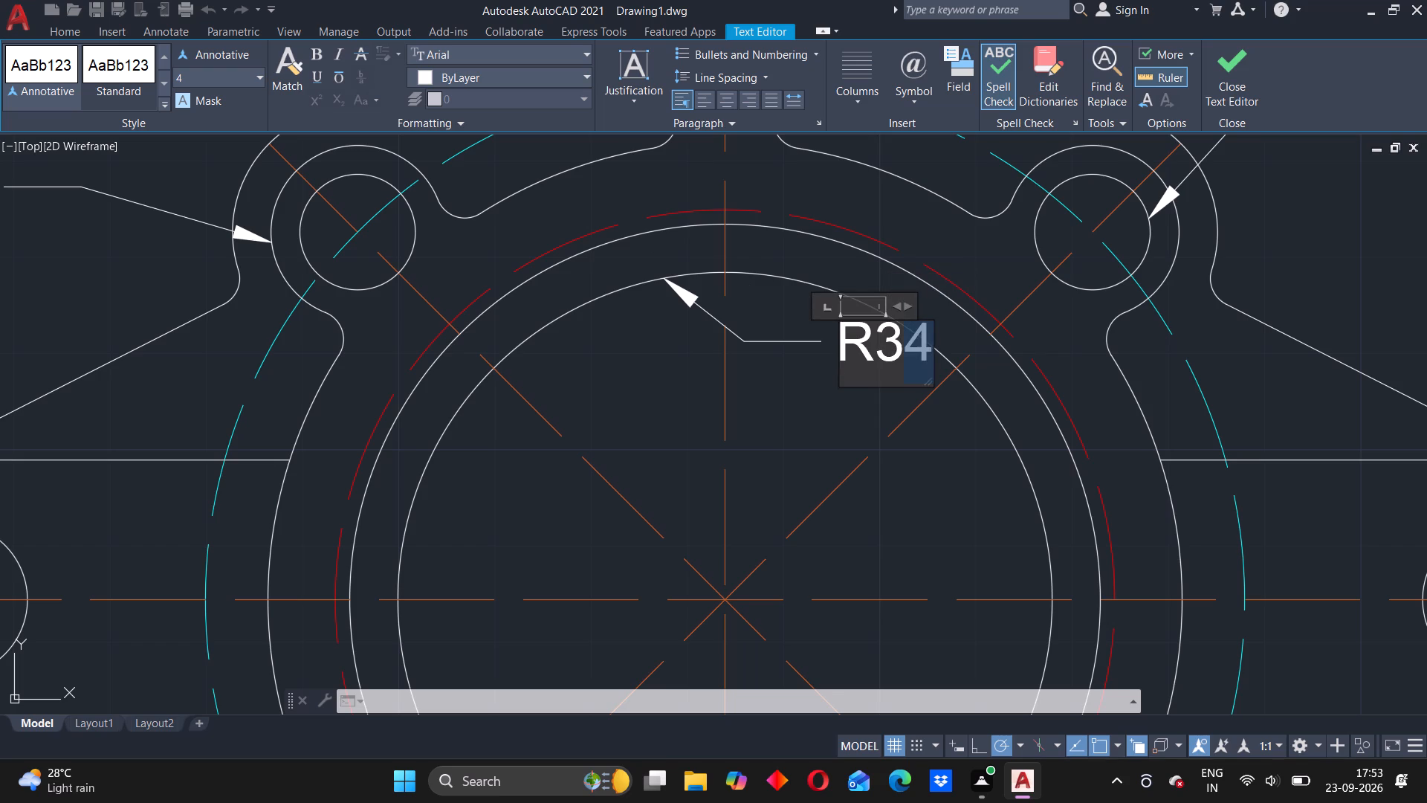
pyautogui.moveTo(902, 352); pyautogui.dragTo(841, 359)
pyautogui.press('BackSpace')
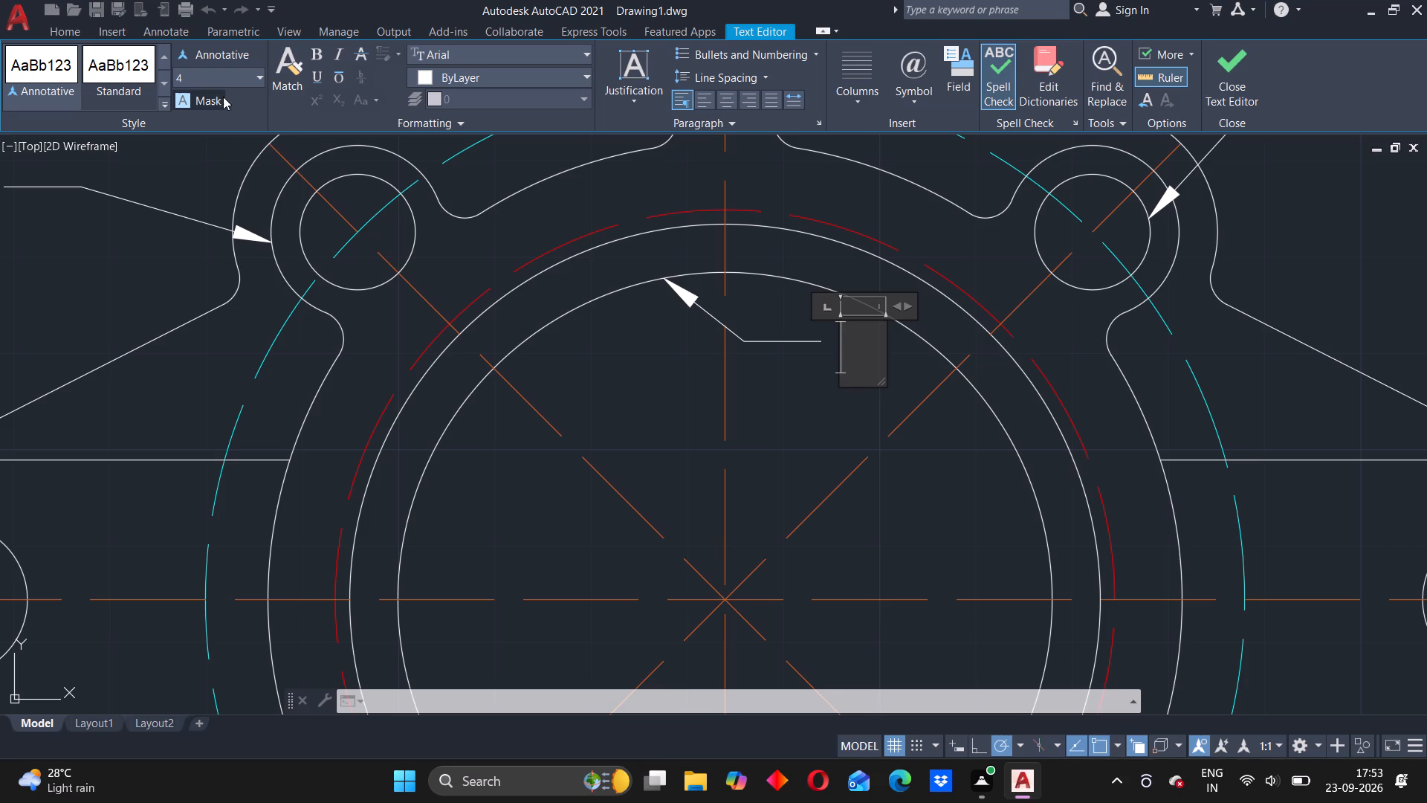
pyautogui.click(229, 78)
pyautogui.click(253, 79)
pyautogui.click(255, 79)
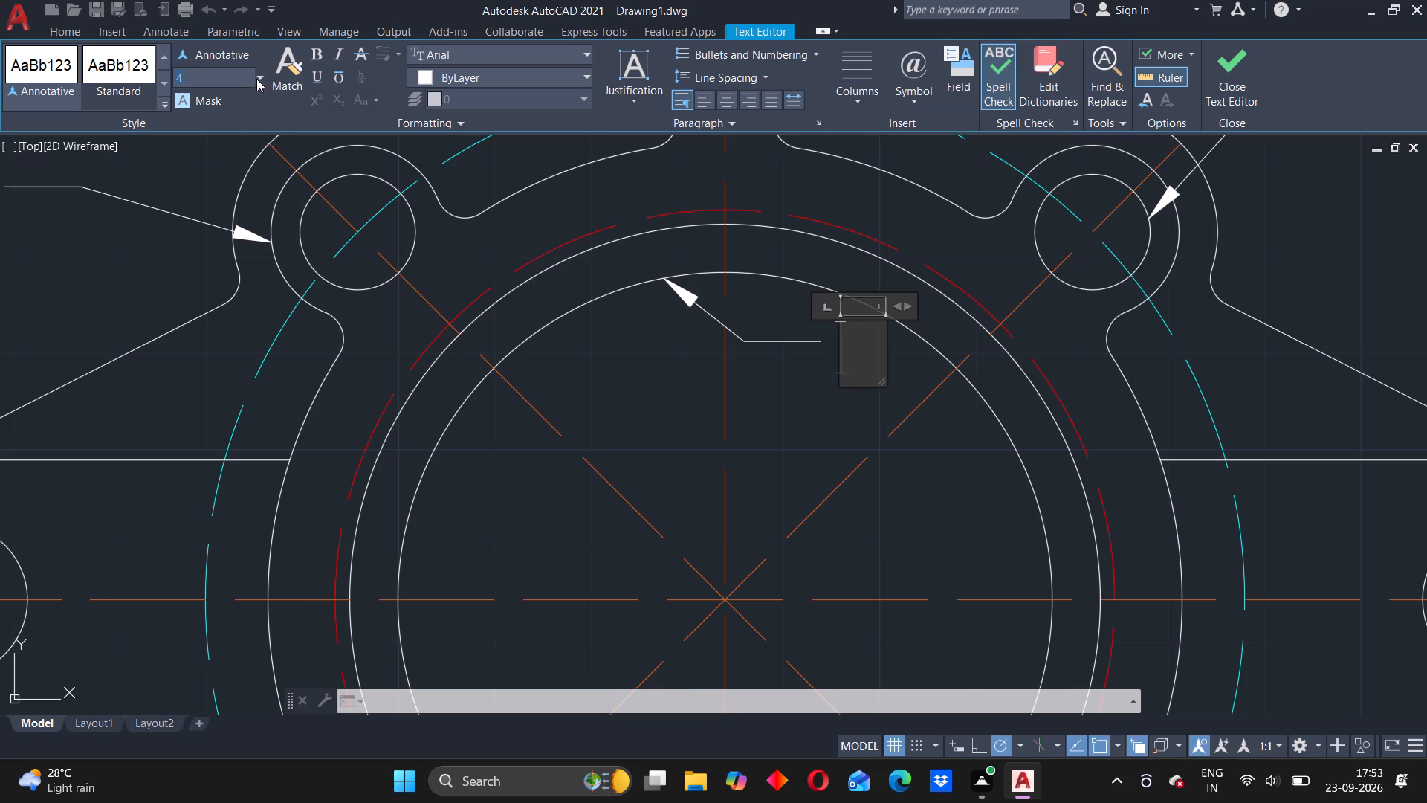
pyautogui.click(257, 76)
pyautogui.click(222, 120)
pyautogui.press('r')
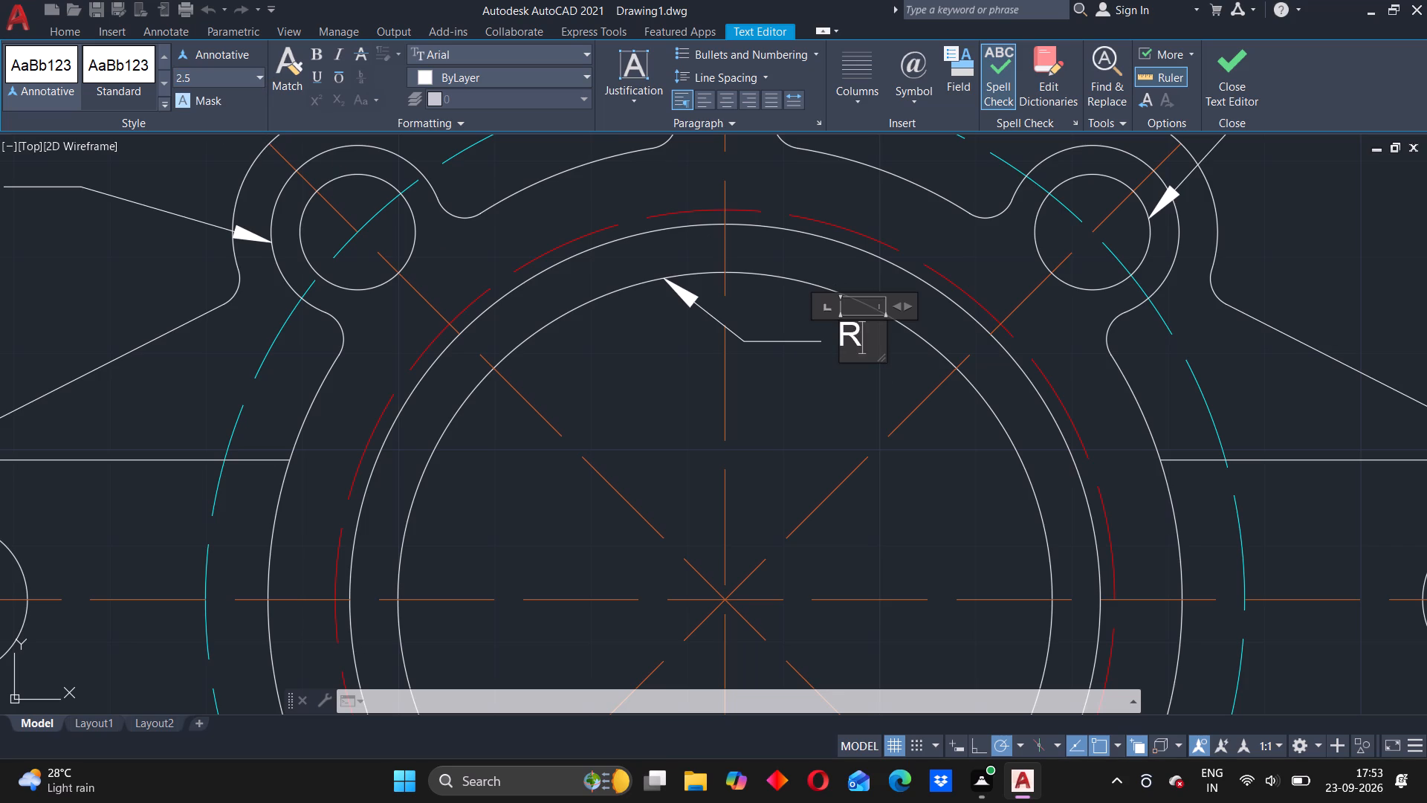
pyautogui.write('34')
pyautogui.press('Return')
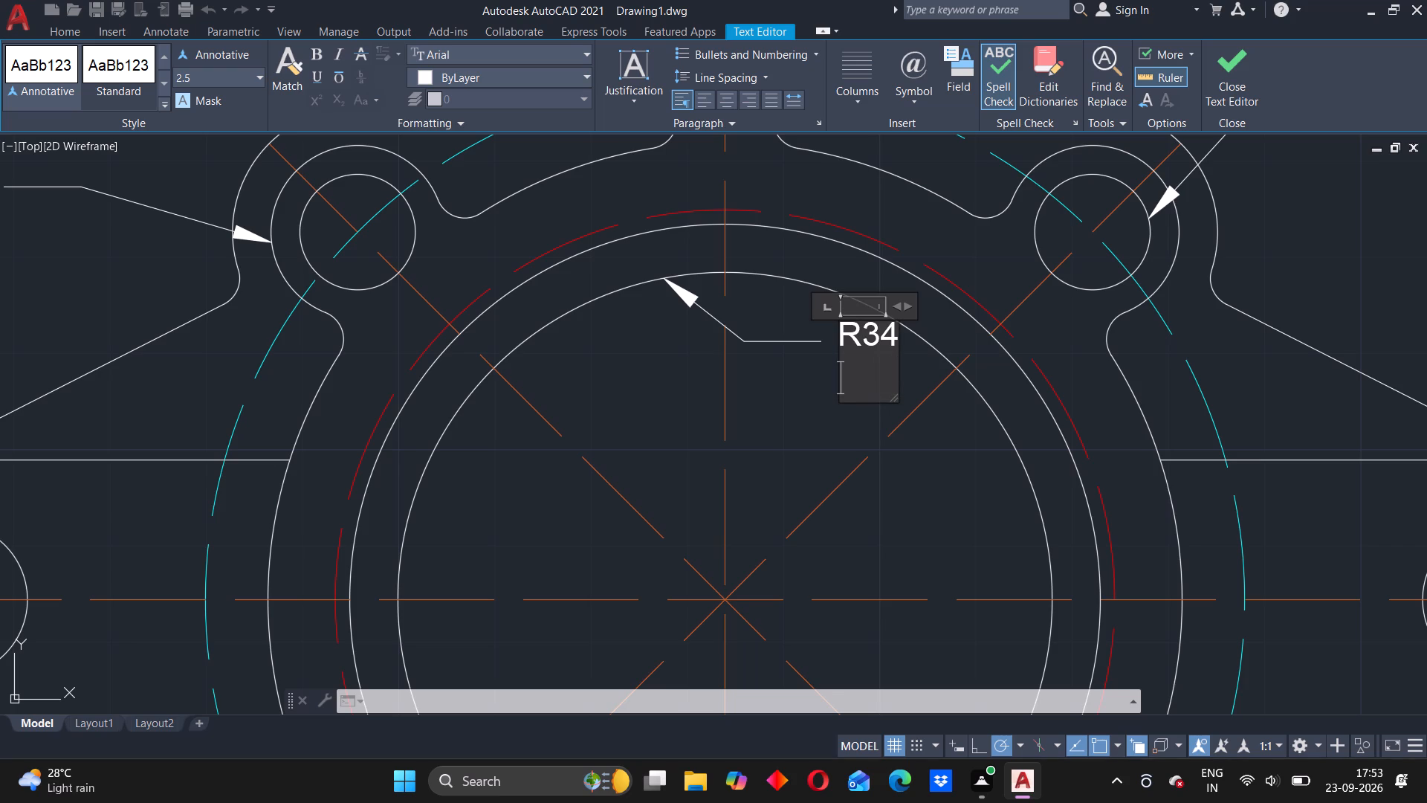
pyautogui.click(801, 436)
# Add a leader labelled R39 from outside the flange to the solid circle just outside the R34 bore circle.
pyautogui.scroll(-2, 878, 377)
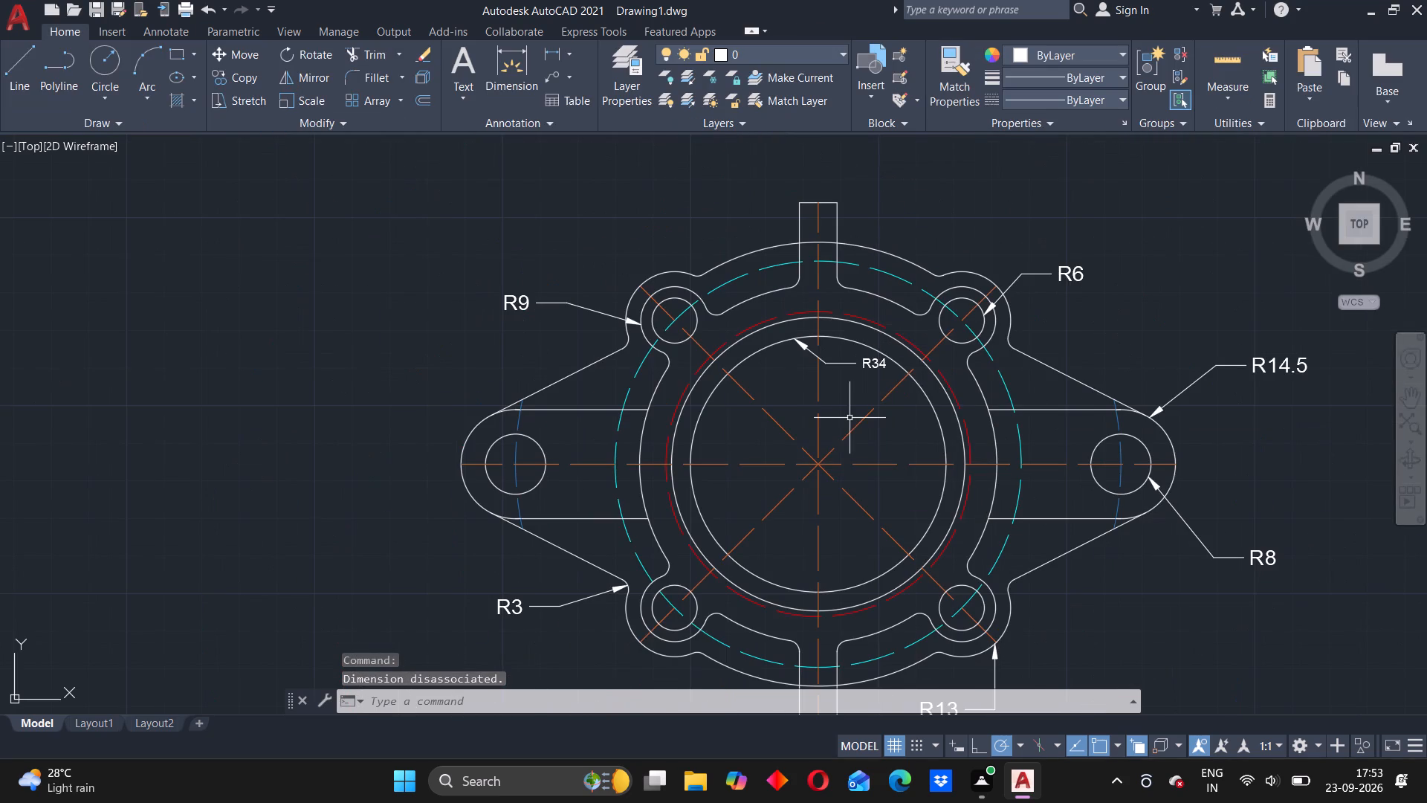
pyautogui.moveTo(856, 409); pyautogui.dragTo(809, 421, button='middle')
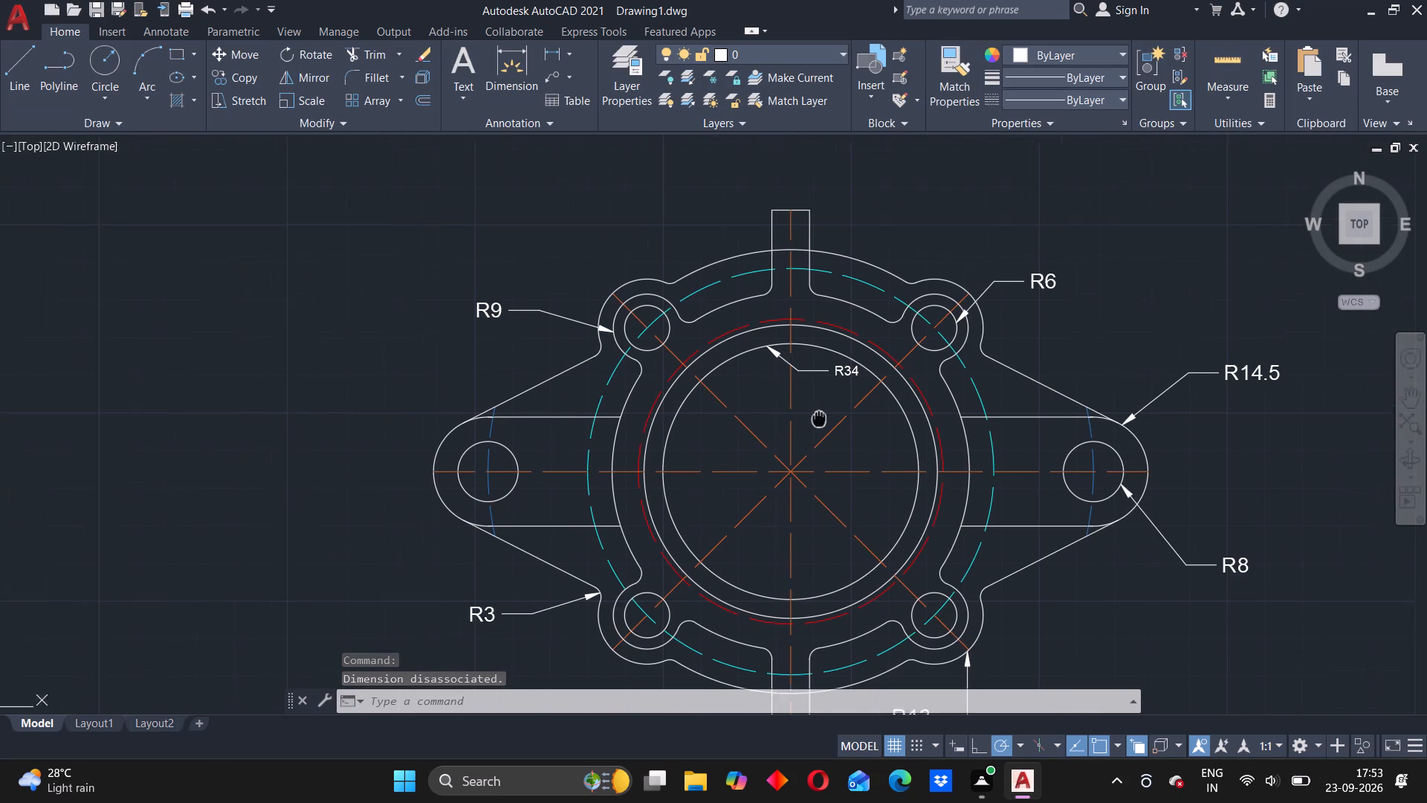
pyautogui.moveTo(809, 421); pyautogui.dragTo(766, 419, button='middle')
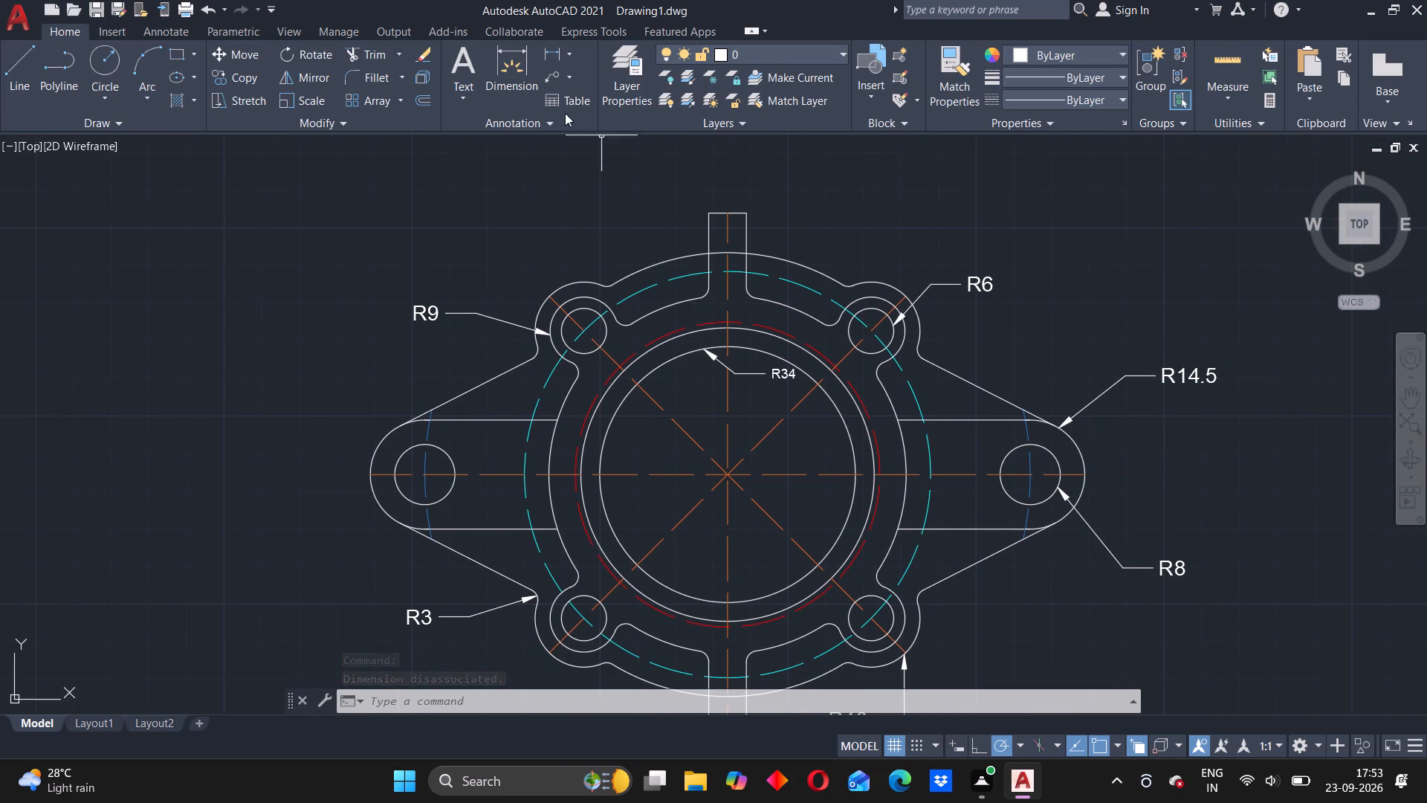
pyautogui.click(545, 74)
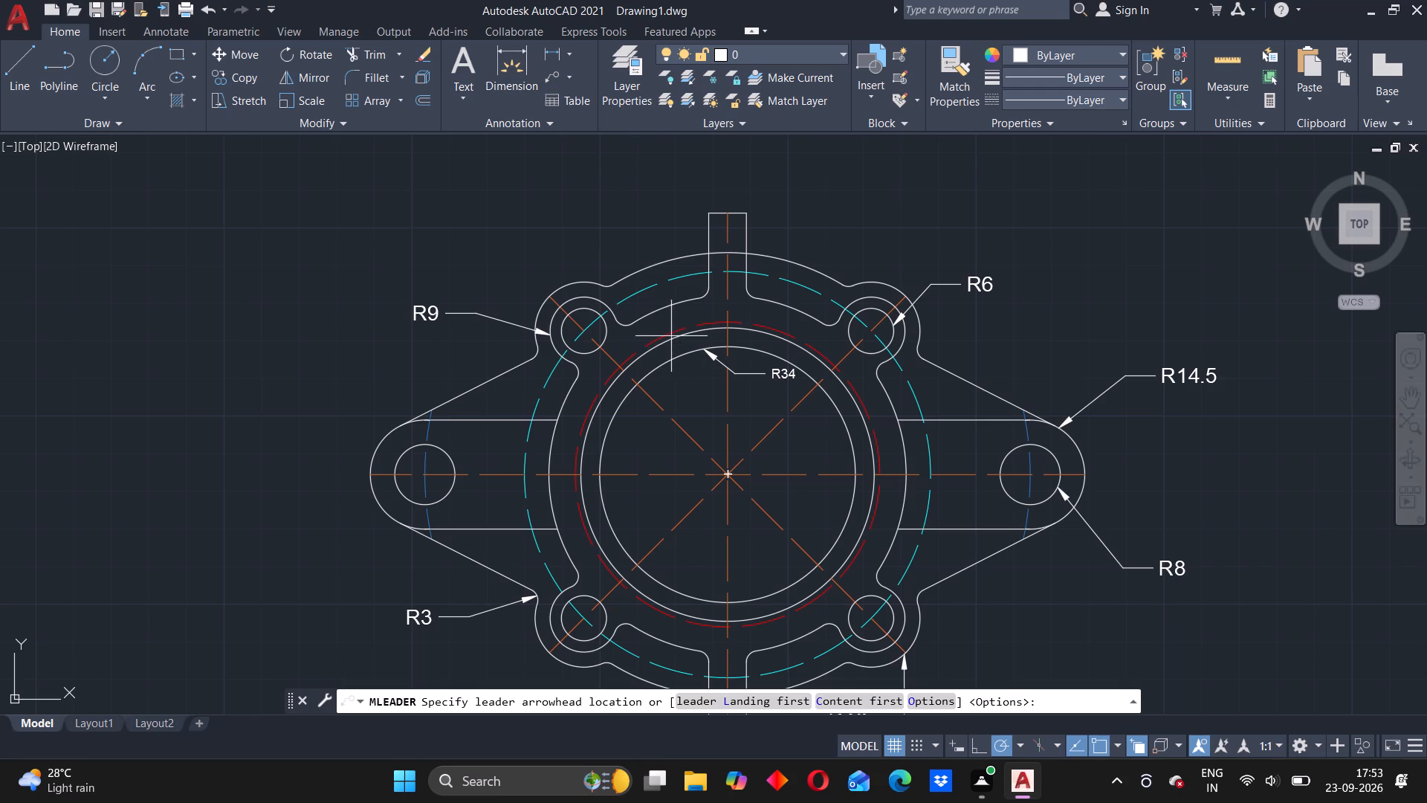
pyautogui.click(667, 341)
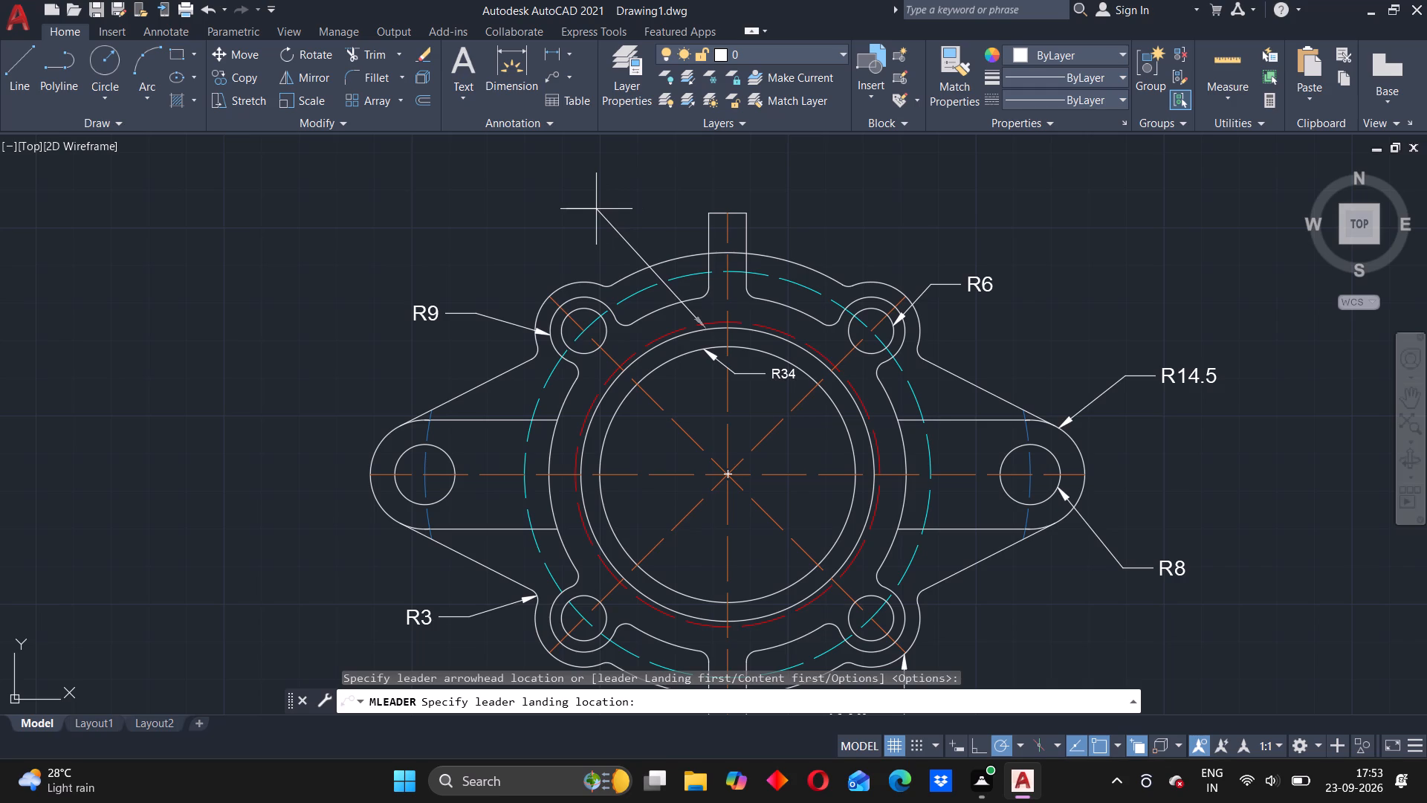
pyautogui.click(596, 209)
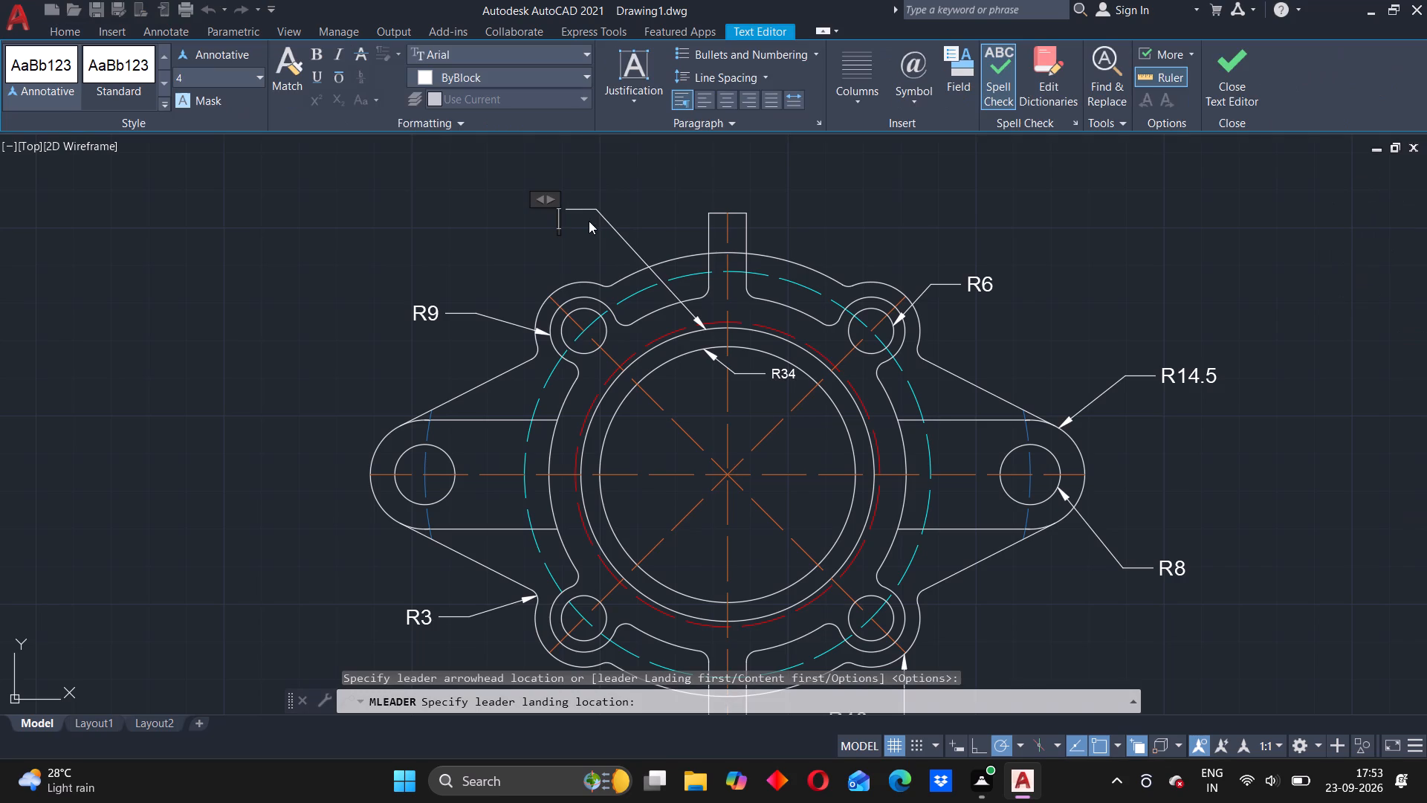
pyautogui.write('R39')
pyautogui.press('Return')
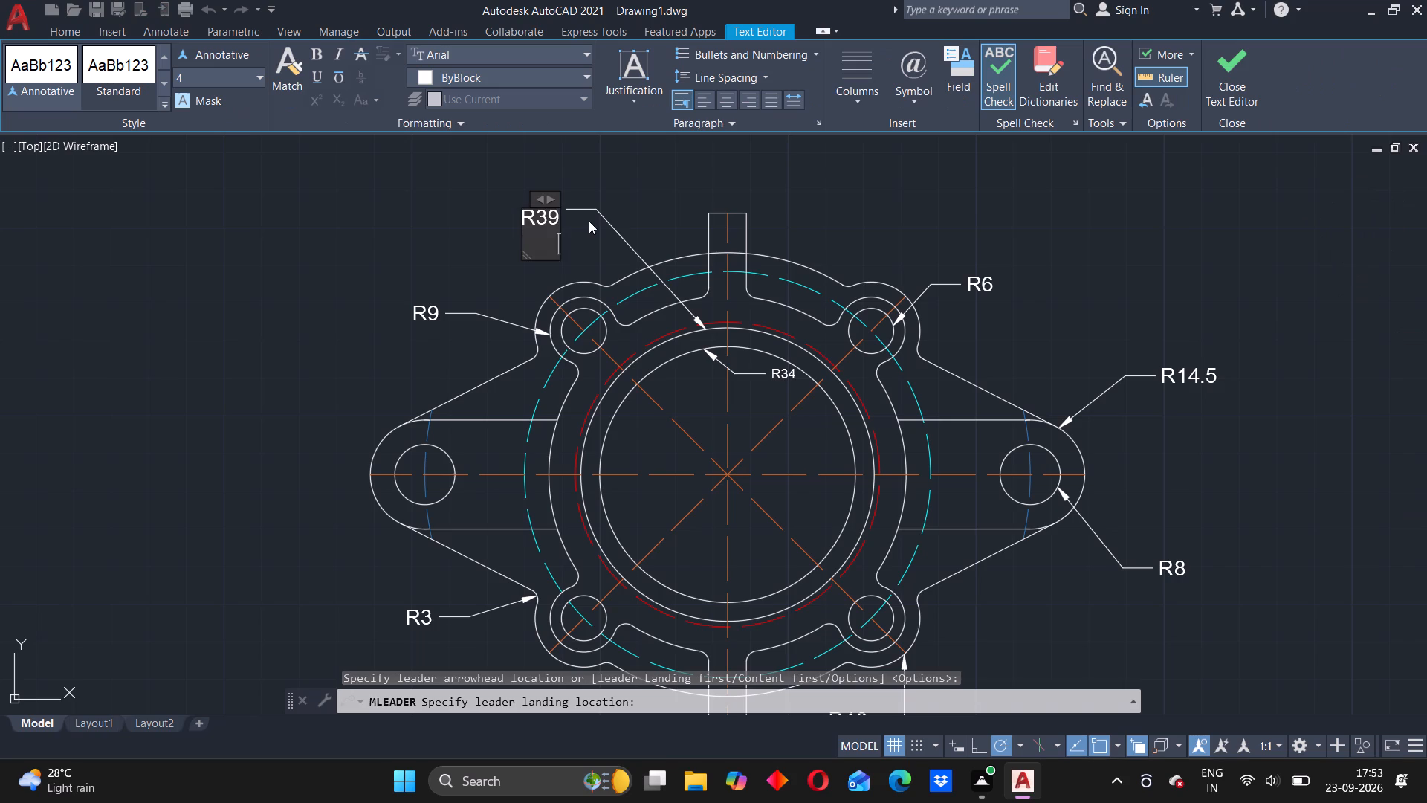
pyautogui.click(461, 286)
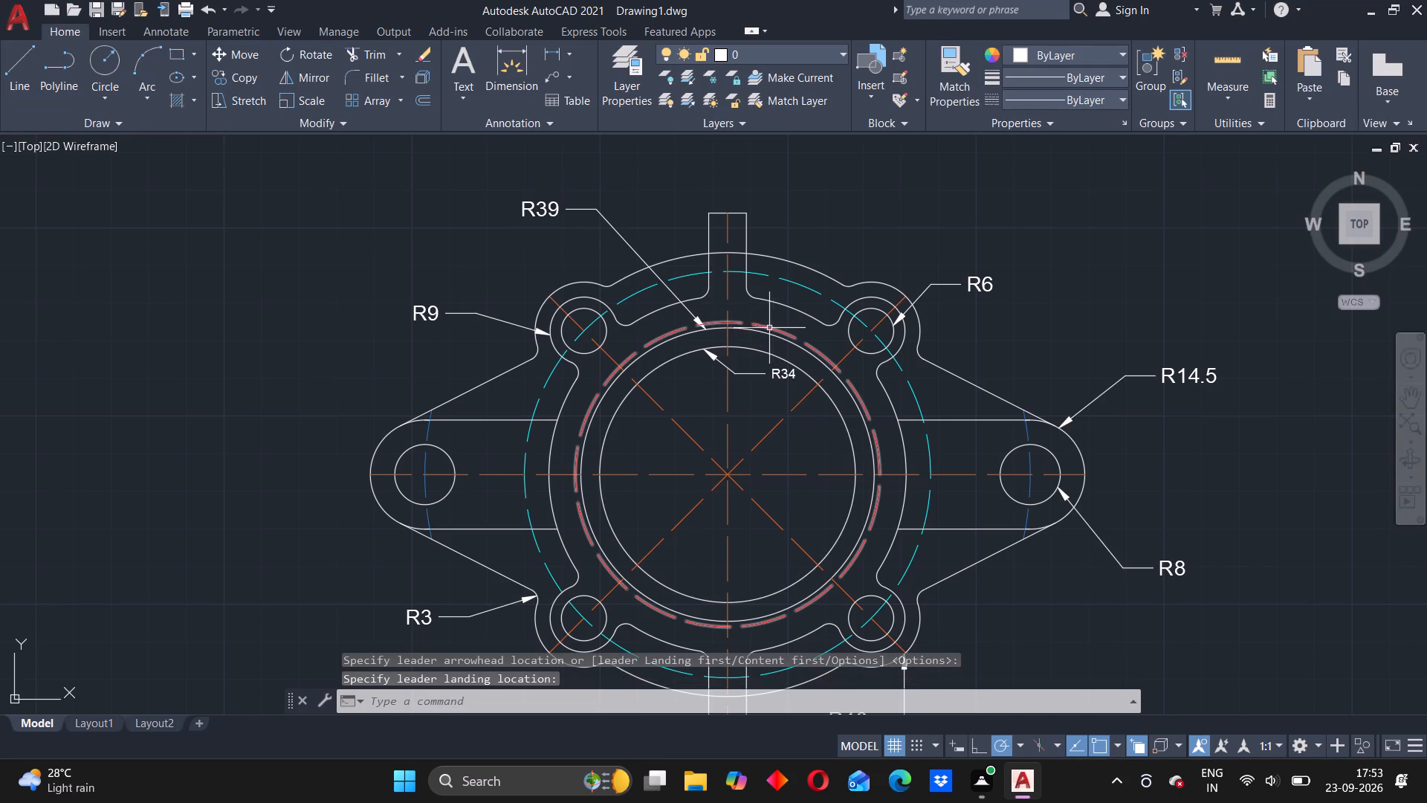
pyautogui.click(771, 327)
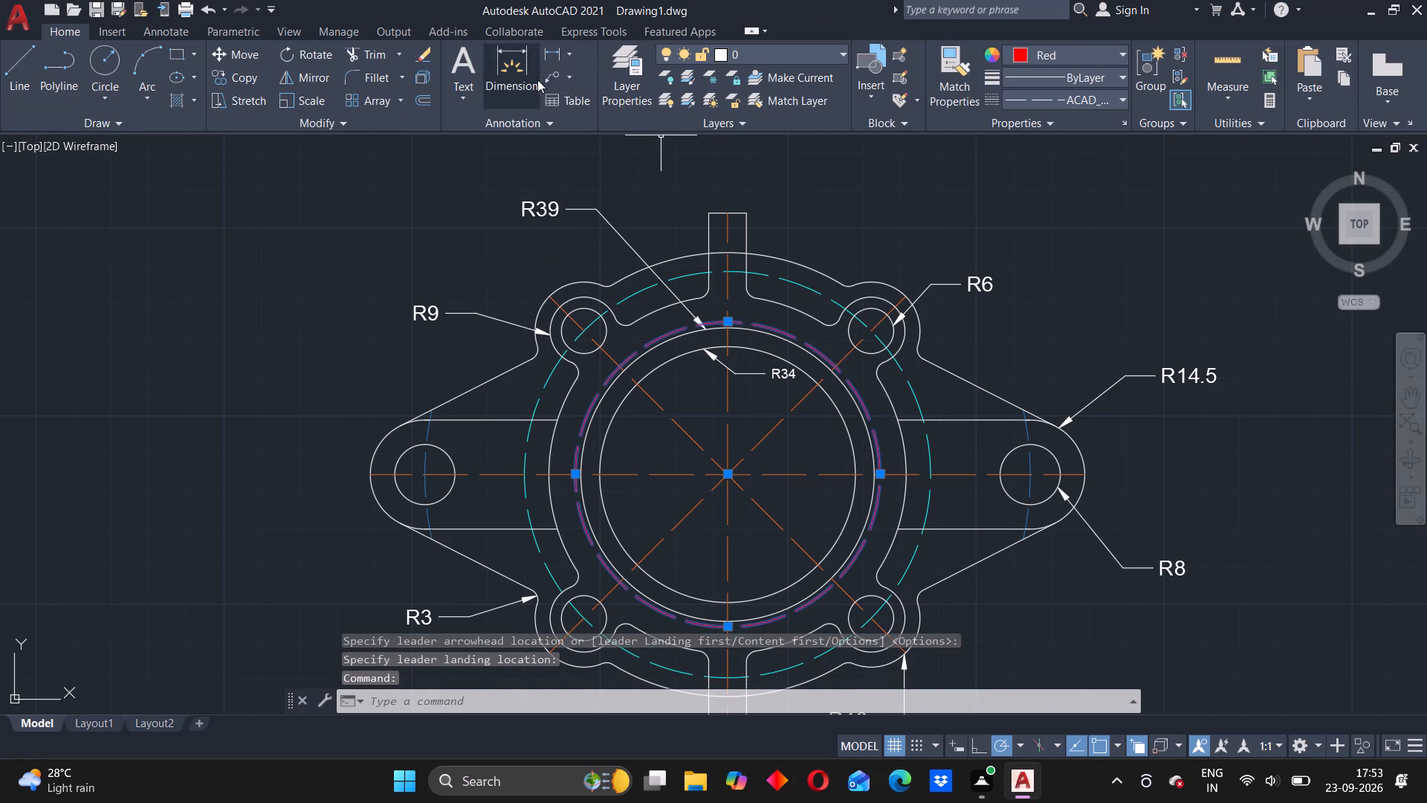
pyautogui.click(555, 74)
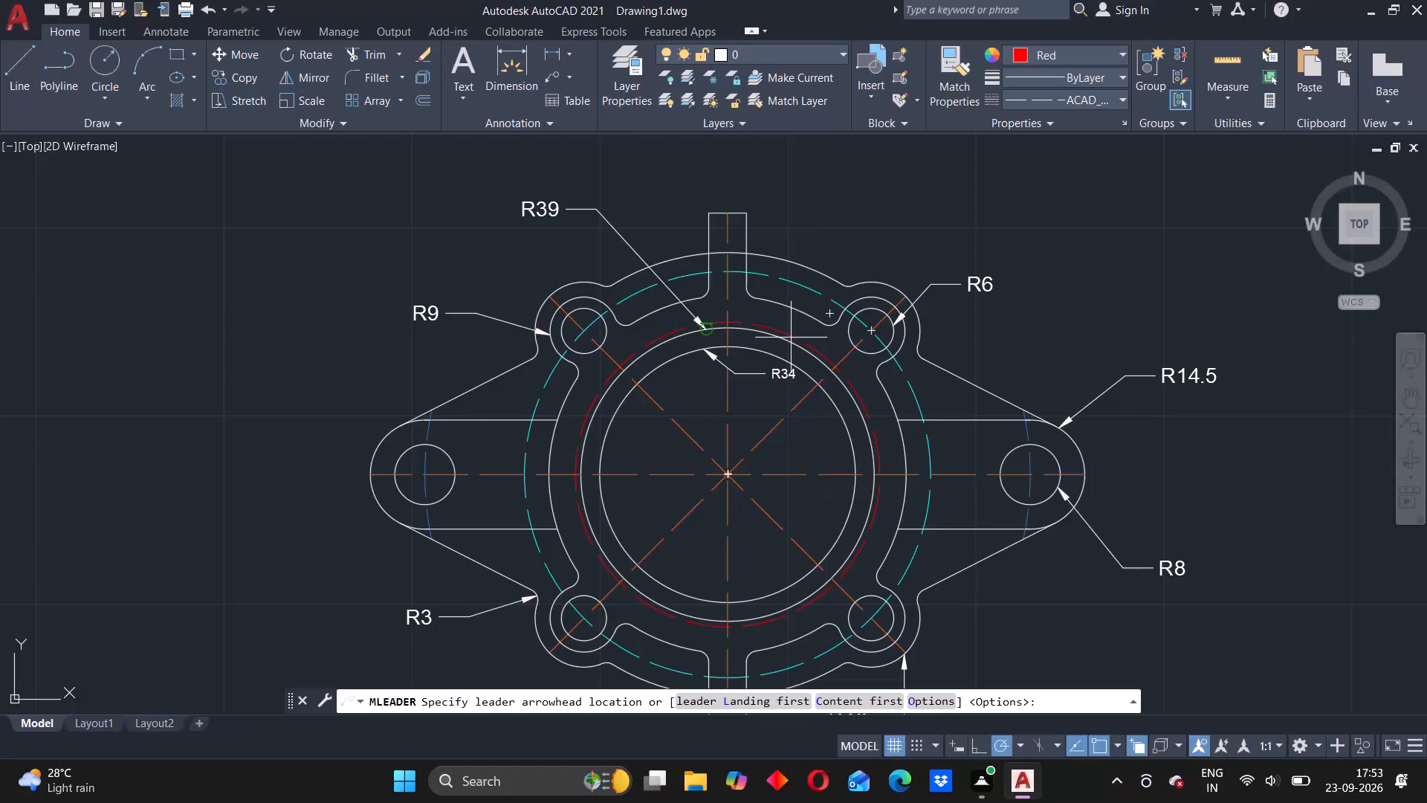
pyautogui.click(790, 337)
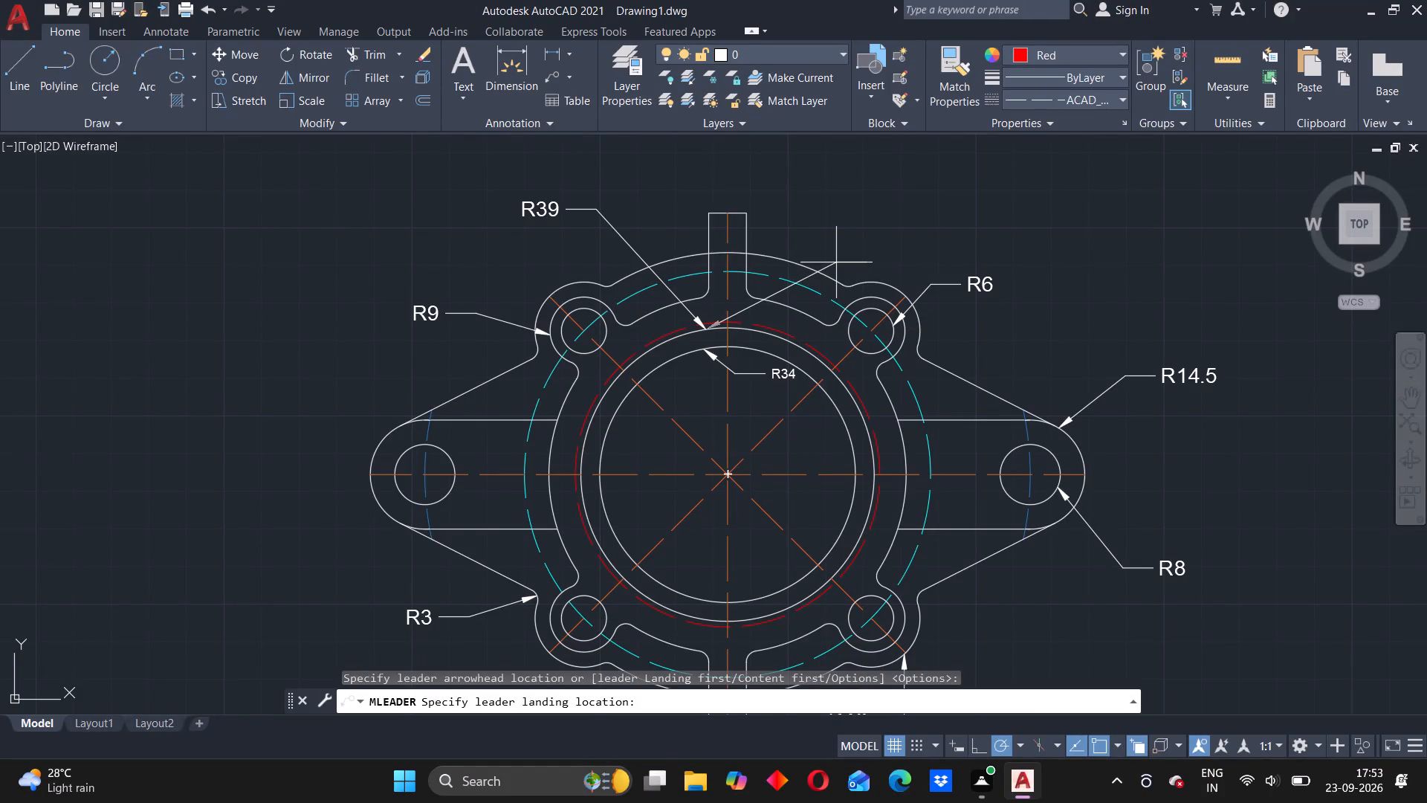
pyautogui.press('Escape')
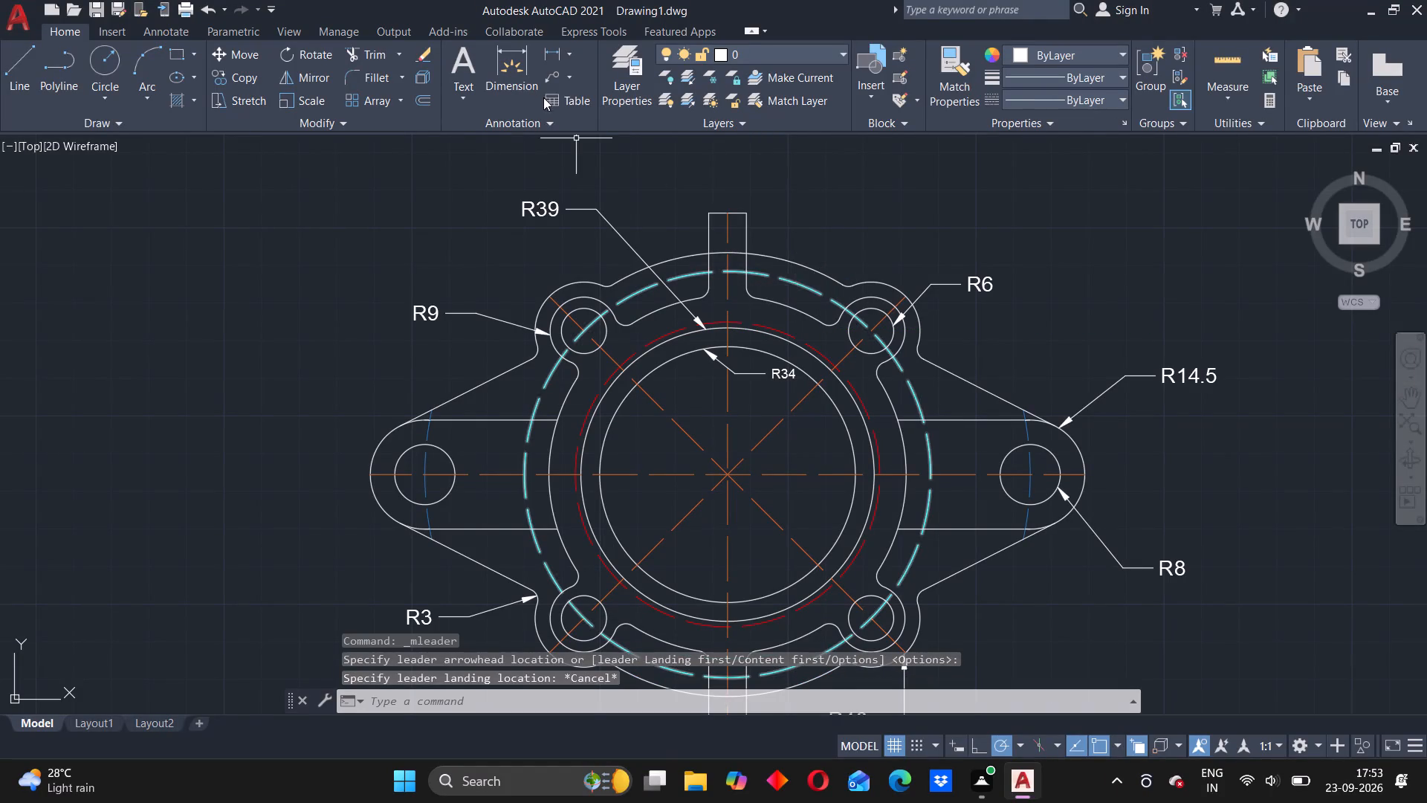
# Add a leader labelled R47.5 to the inner arc between the top tab and the upper-right bolt hole.
pyautogui.click(548, 73)
pyautogui.click(790, 305)
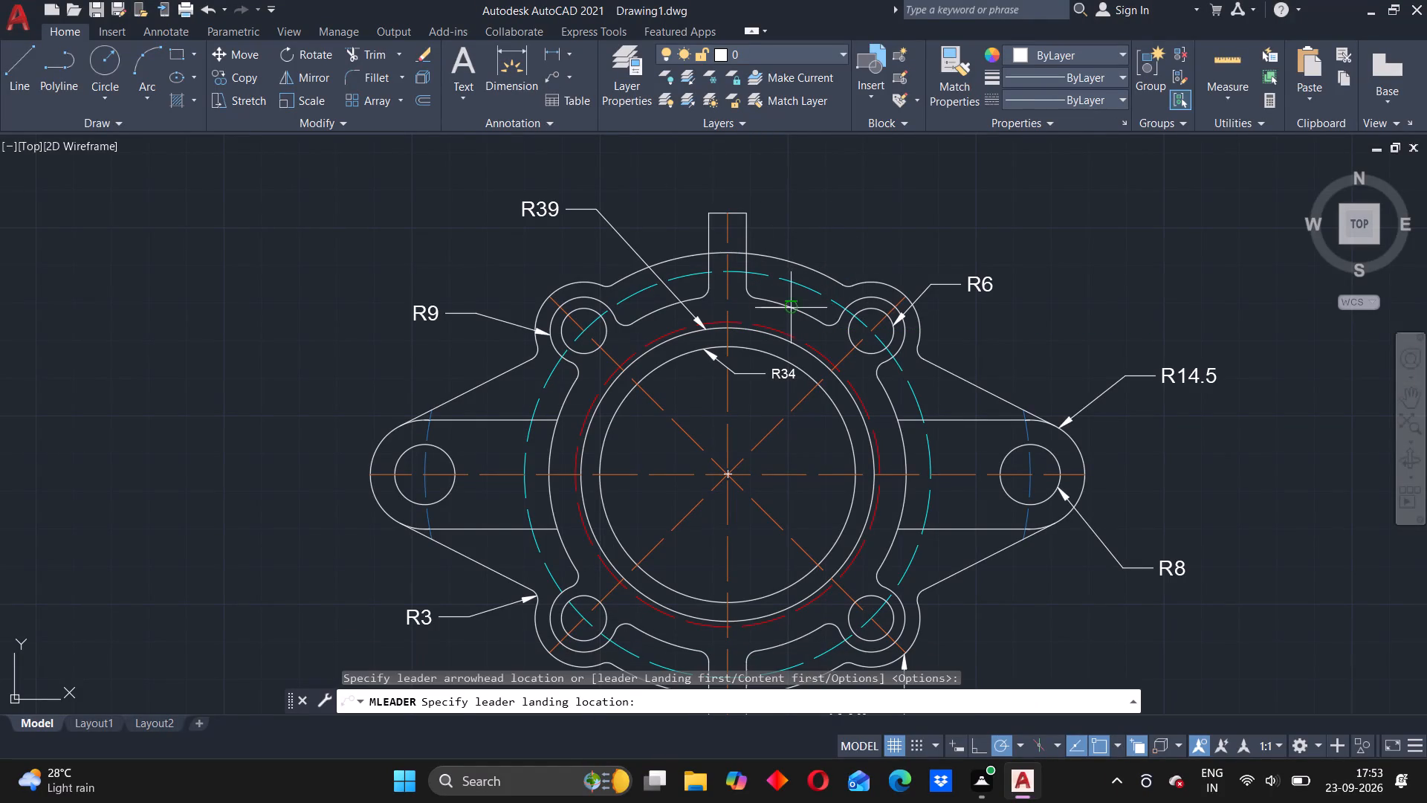
pyautogui.click(844, 213)
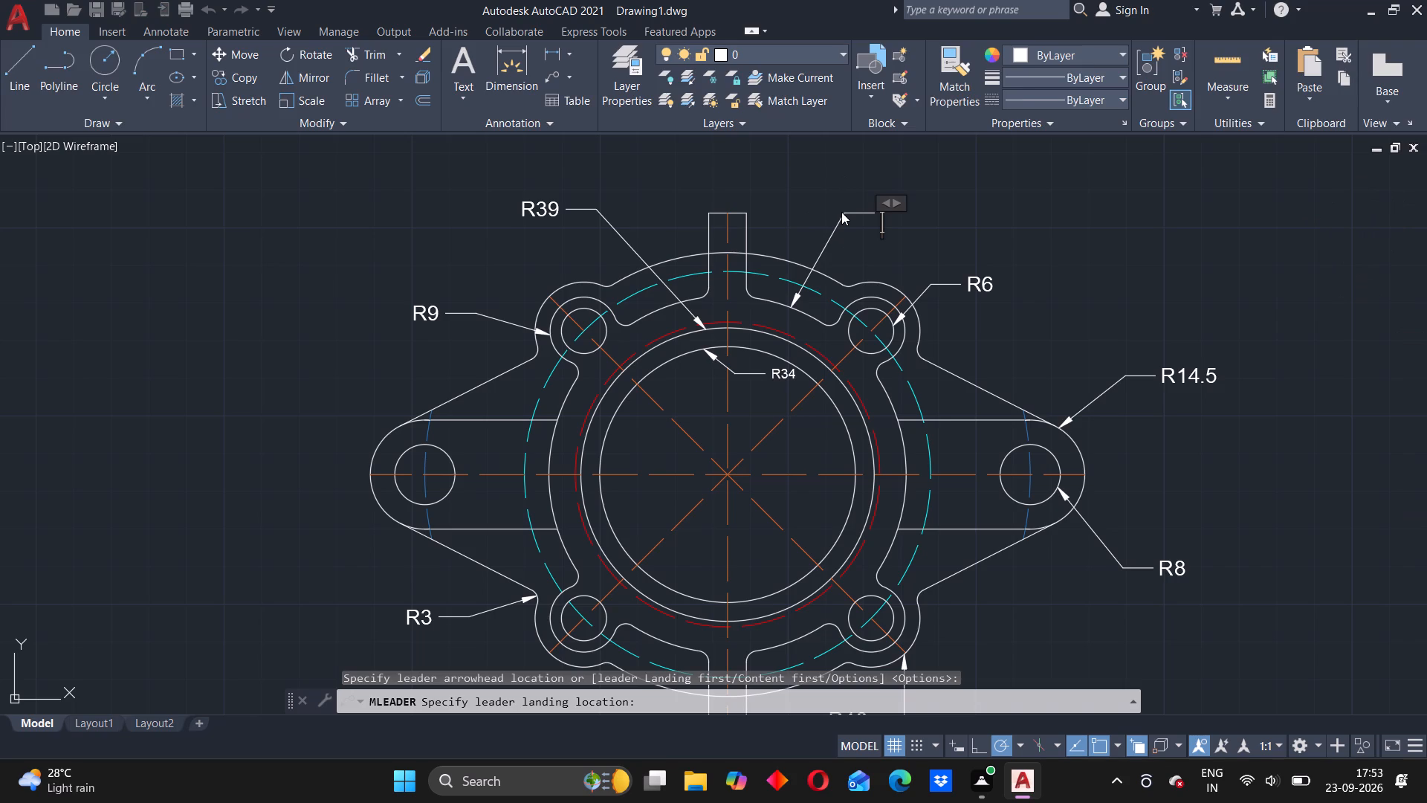
pyautogui.press('r')
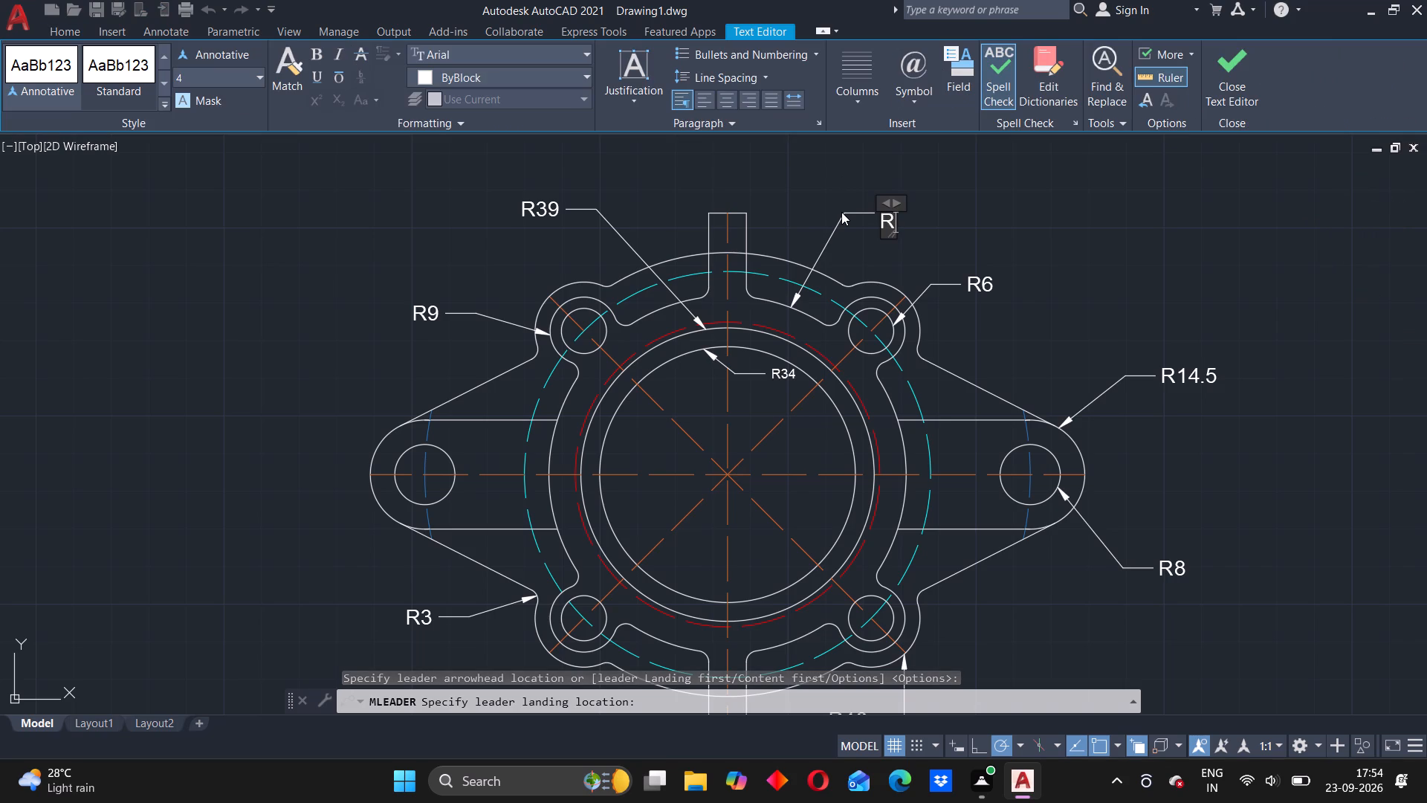
pyautogui.press('4')
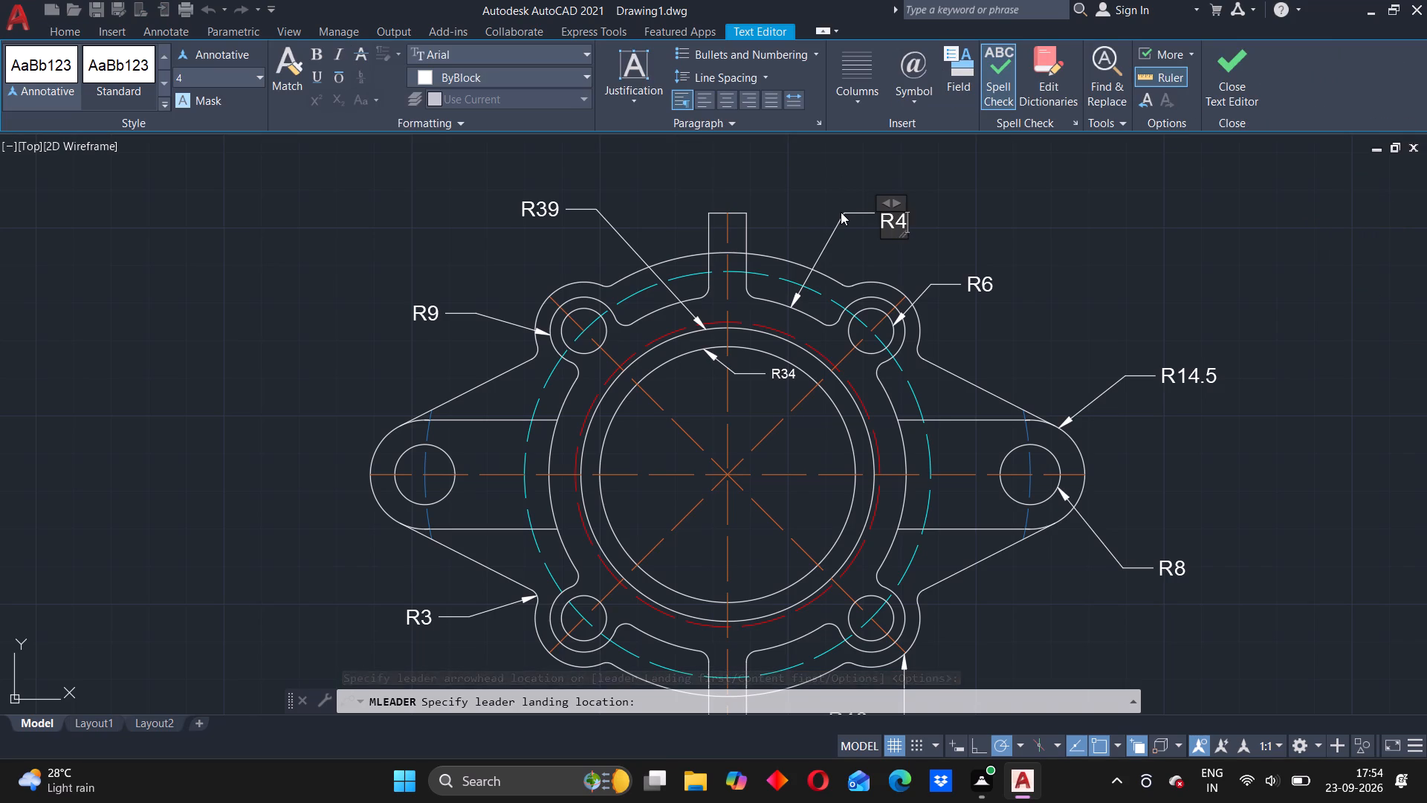
pyautogui.press('7')
pyautogui.press('.')
pyautogui.press('5')
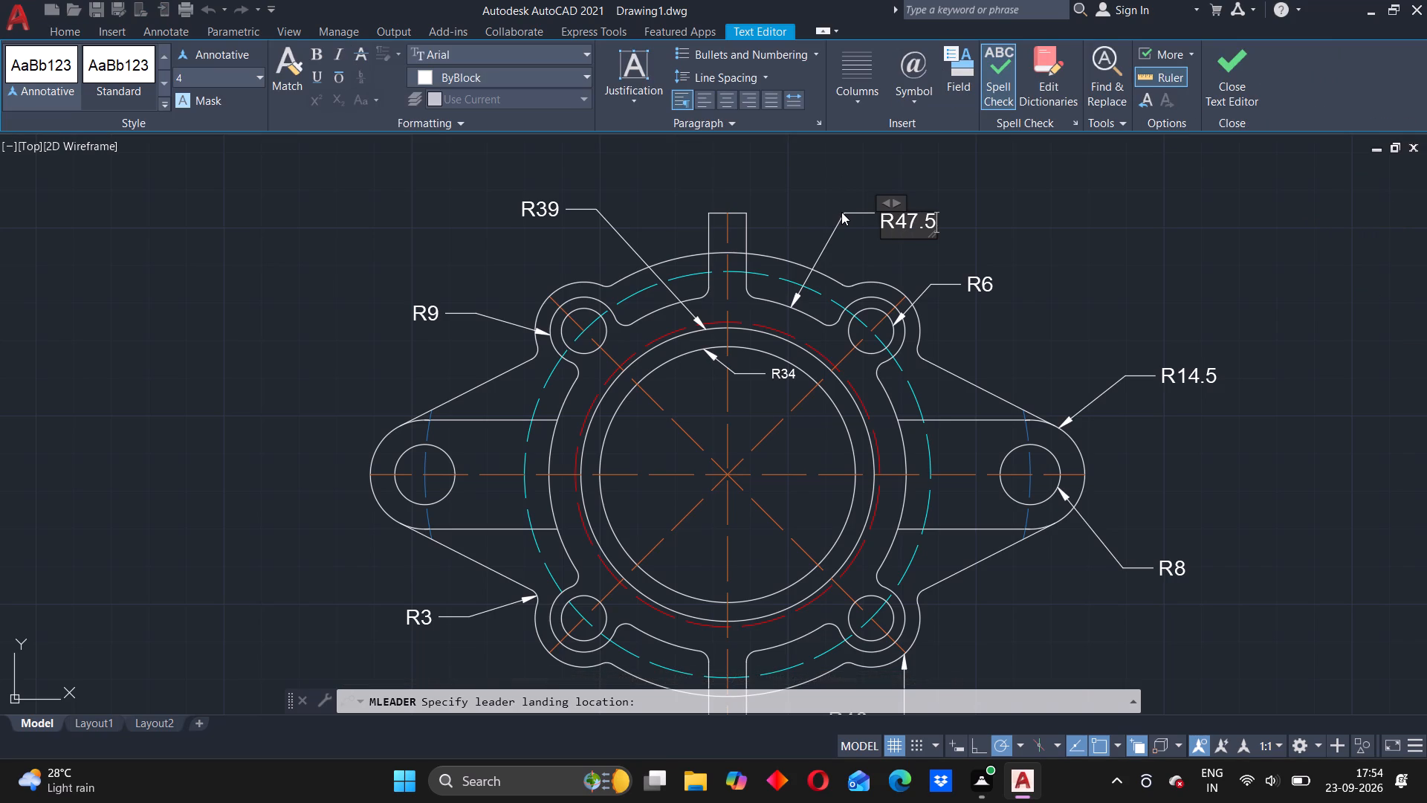
pyautogui.click(970, 214)
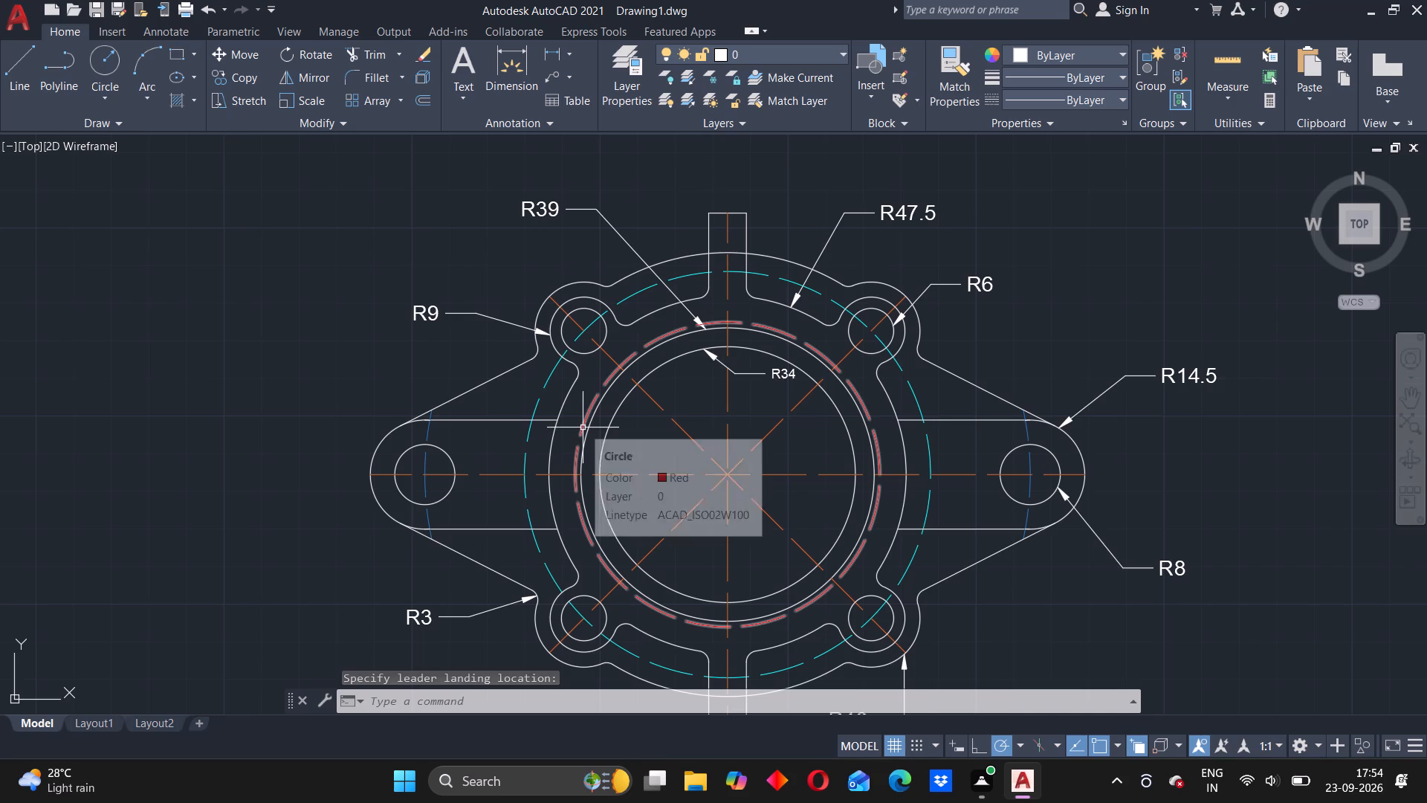
# Examine the front view's radius leaders around the central bore, bolt holes and side lugs.
pyautogui.scroll(1, 583, 428)
pyautogui.scroll(-2, 583, 428)
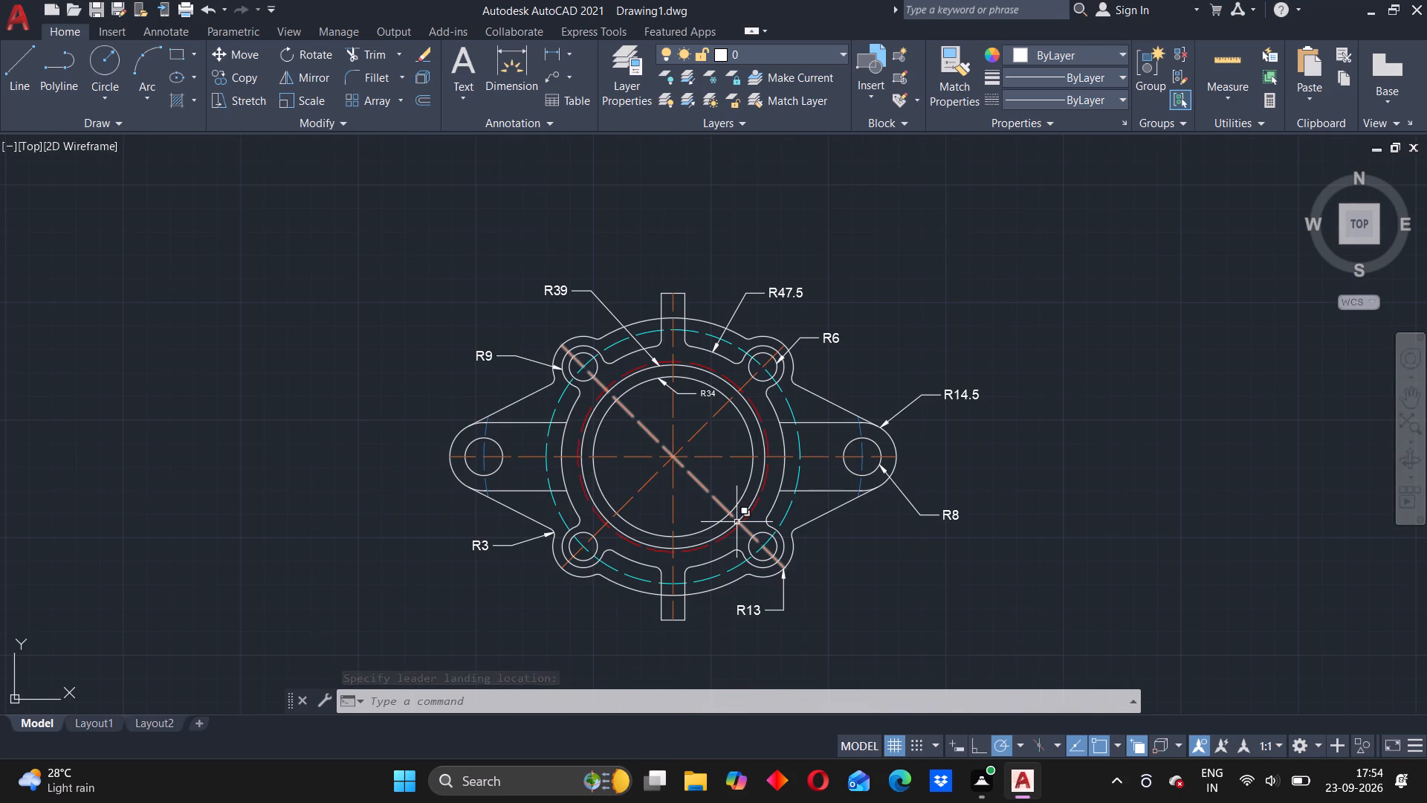
pyautogui.moveTo(736, 520); pyautogui.dragTo(626, 473, button='middle')
pyautogui.scroll(1, 609, 414)
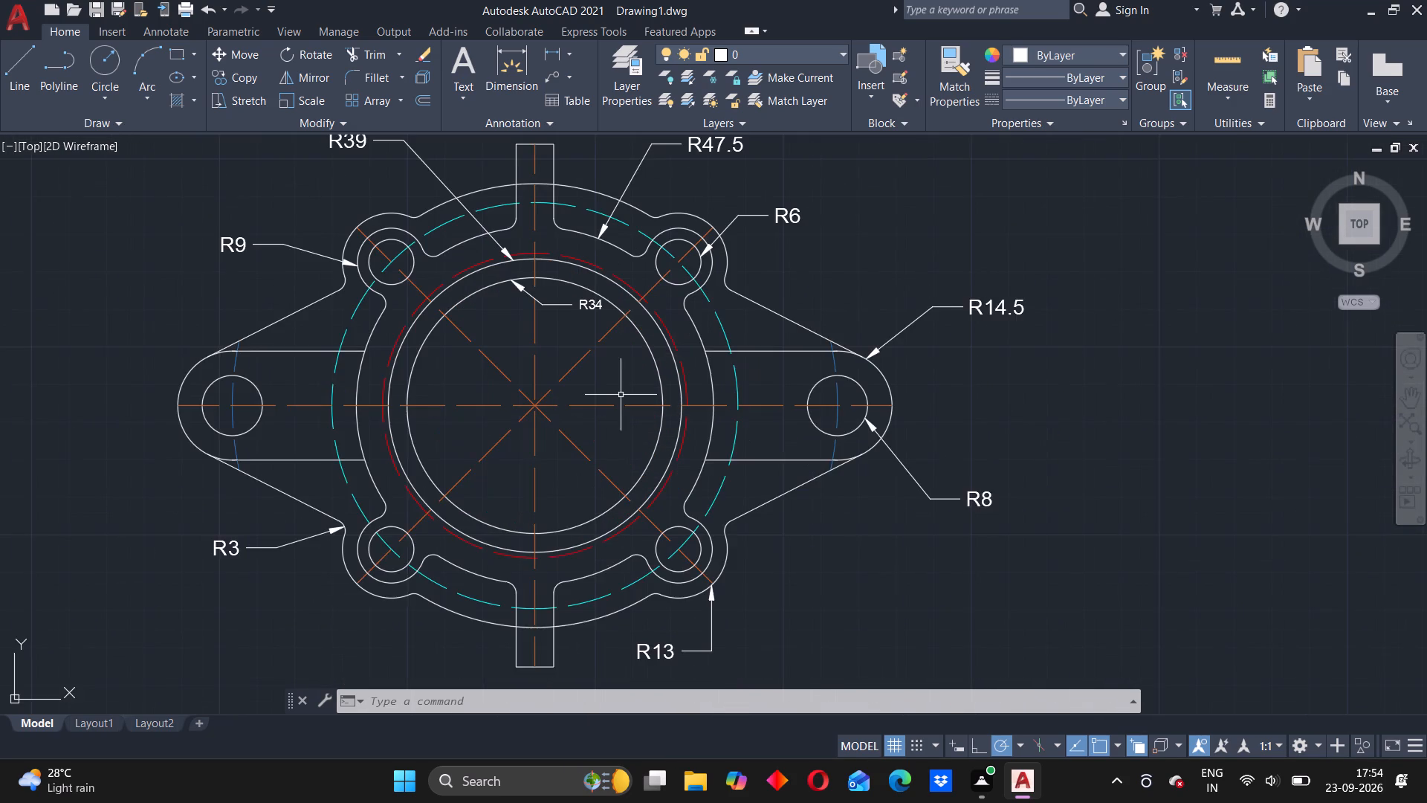
pyautogui.moveTo(618, 401); pyautogui.dragTo(580, 468, button='middle')
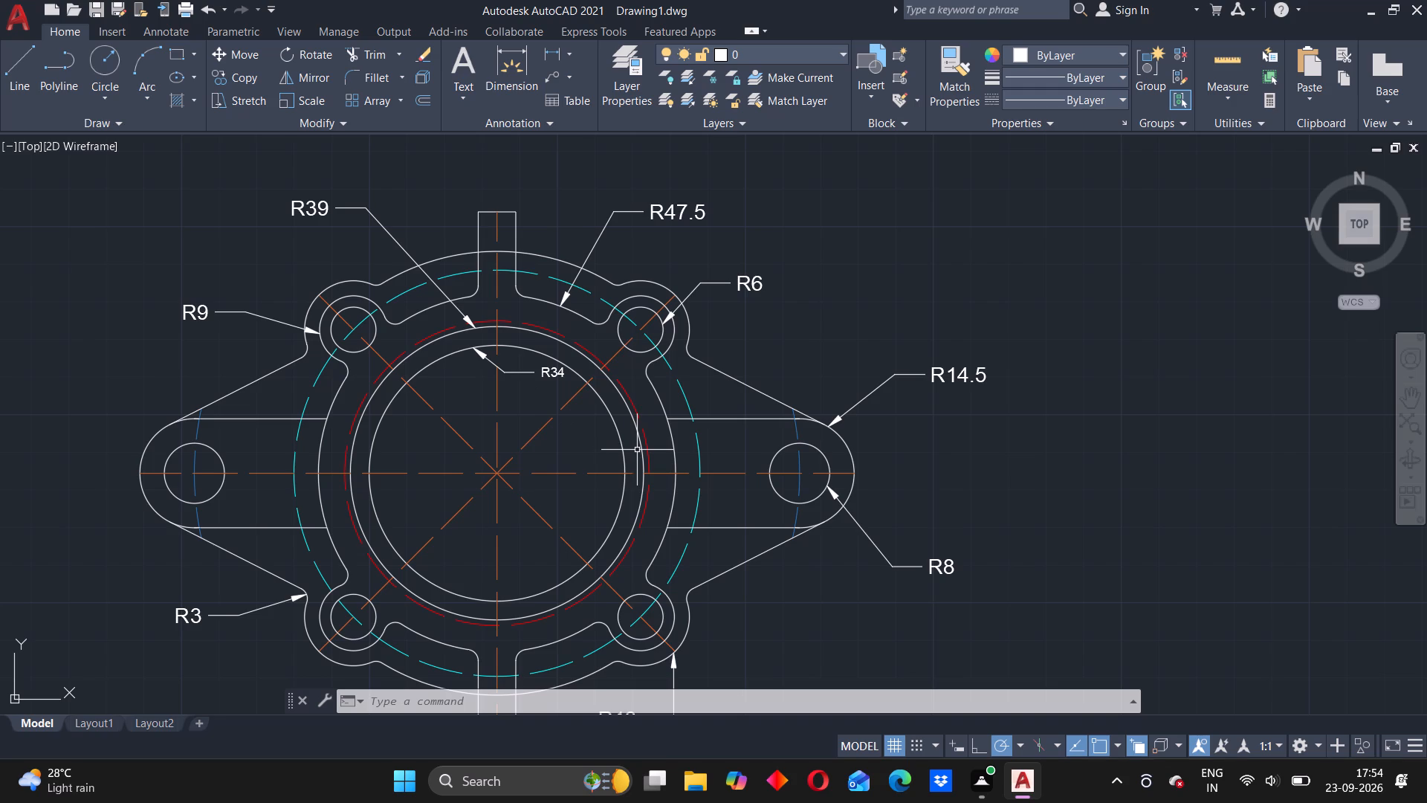
pyautogui.scroll(-1, 588, 556)
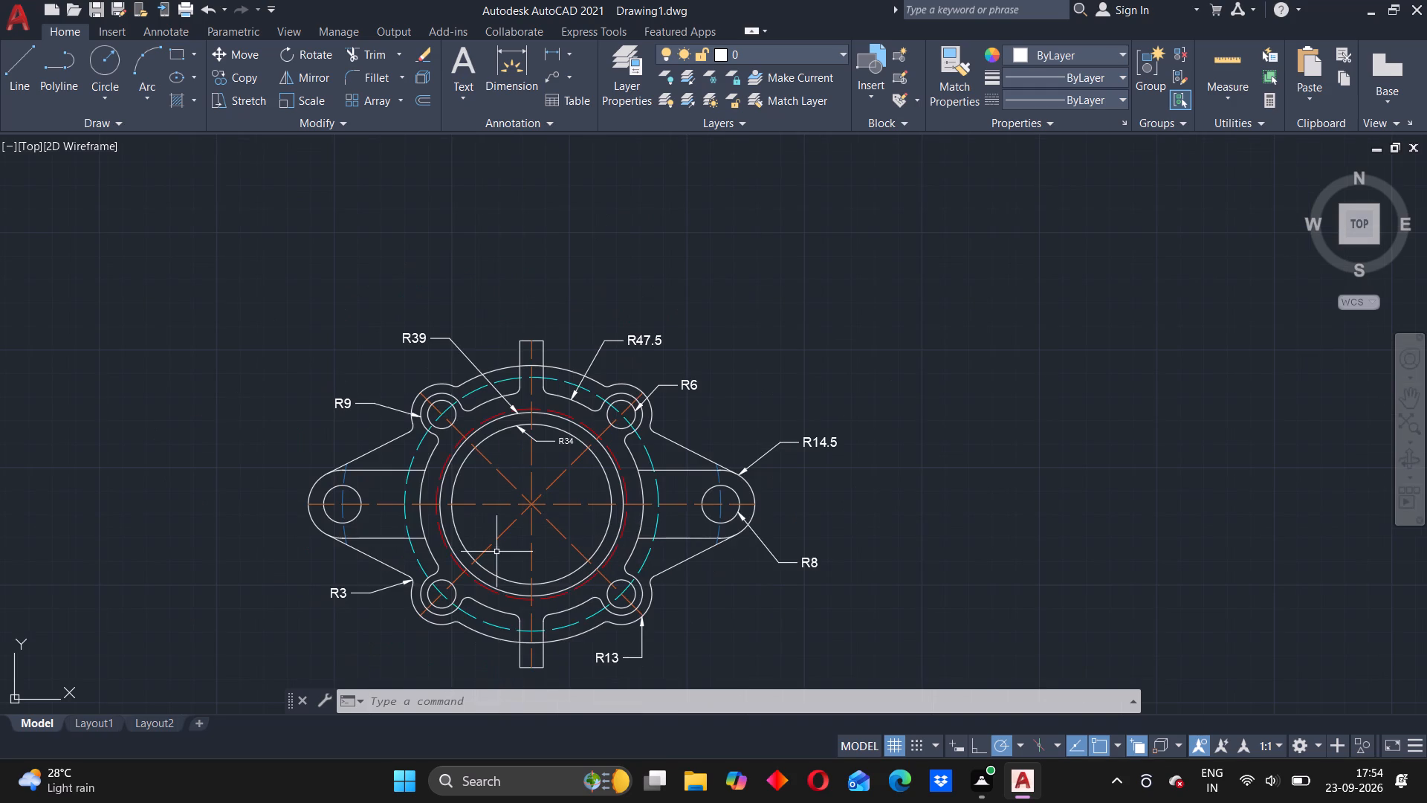
pyautogui.moveTo(503, 557); pyautogui.dragTo(530, 487, button='middle')
pyautogui.scroll(1, 498, 419)
pyautogui.moveTo(464, 446); pyautogui.dragTo(564, 471, button='middle')
pyautogui.scroll(1, 525, 462)
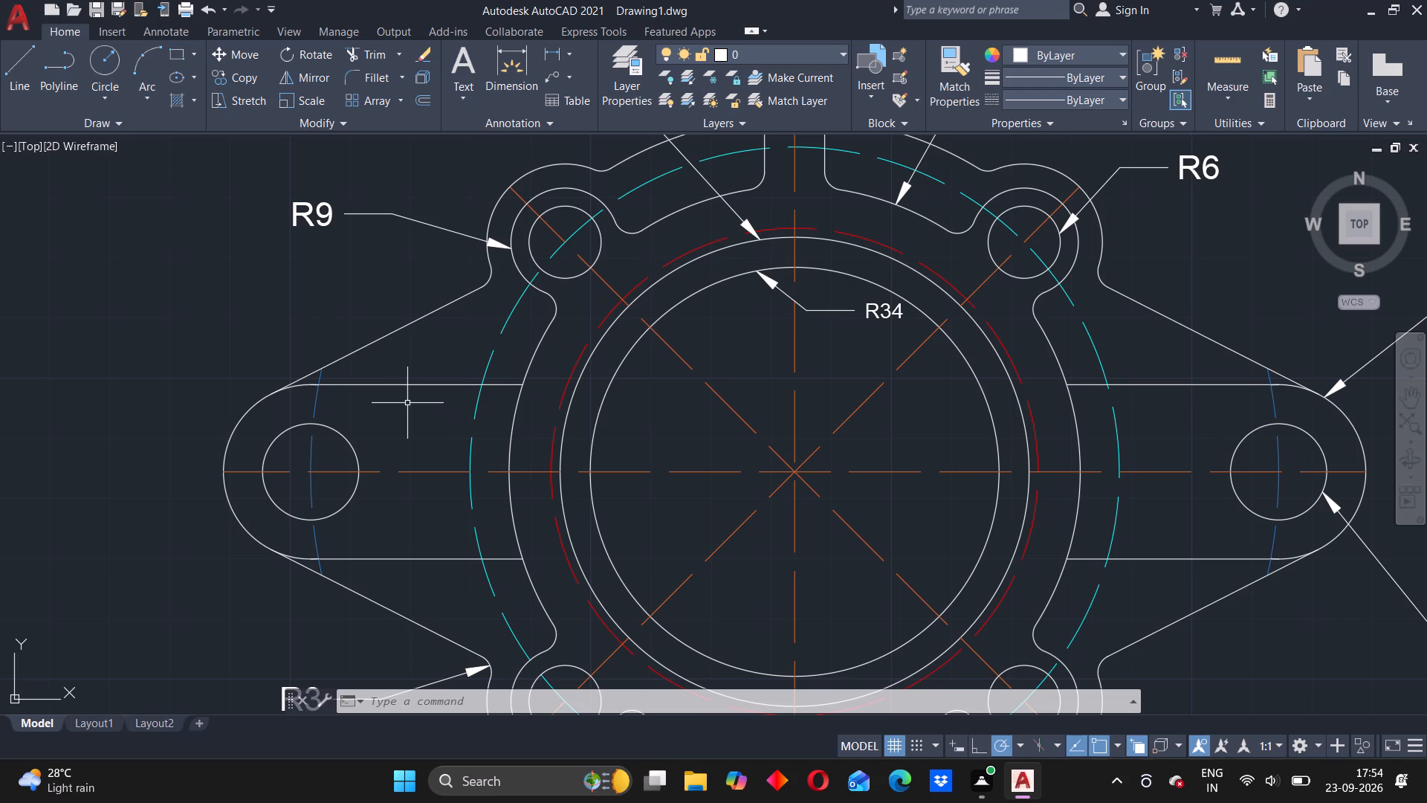
pyautogui.moveTo(800, 376); pyautogui.dragTo(635, 434, button='middle')
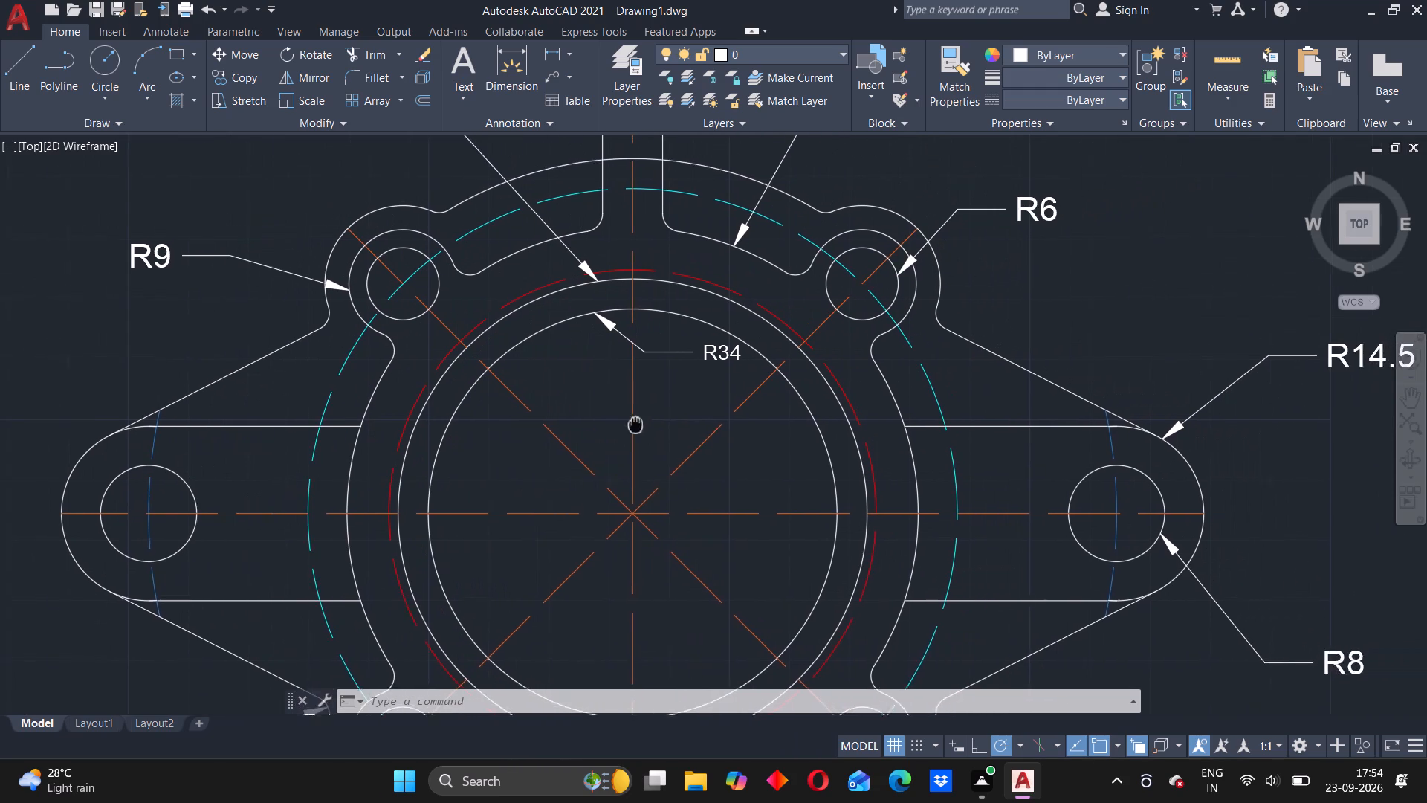
pyautogui.moveTo(635, 434); pyautogui.dragTo(630, 479, button='middle')
pyautogui.moveTo(681, 462); pyautogui.dragTo(627, 525, button='middle')
pyautogui.moveTo(523, 396); pyautogui.dragTo(588, 331, button='middle')
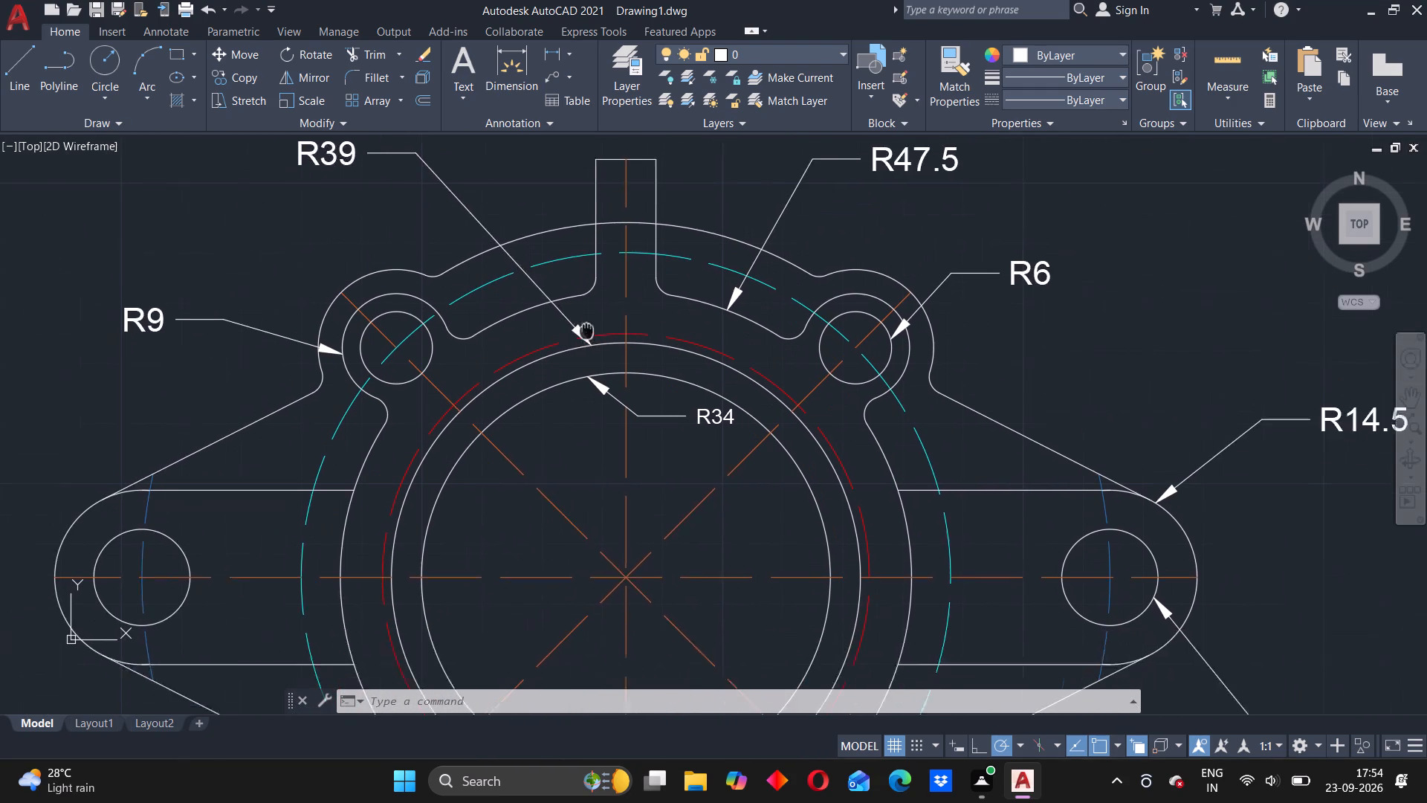
pyautogui.moveTo(588, 331); pyautogui.dragTo(607, 318, button='middle')
pyautogui.moveTo(500, 376); pyautogui.dragTo(591, 315, button='middle')
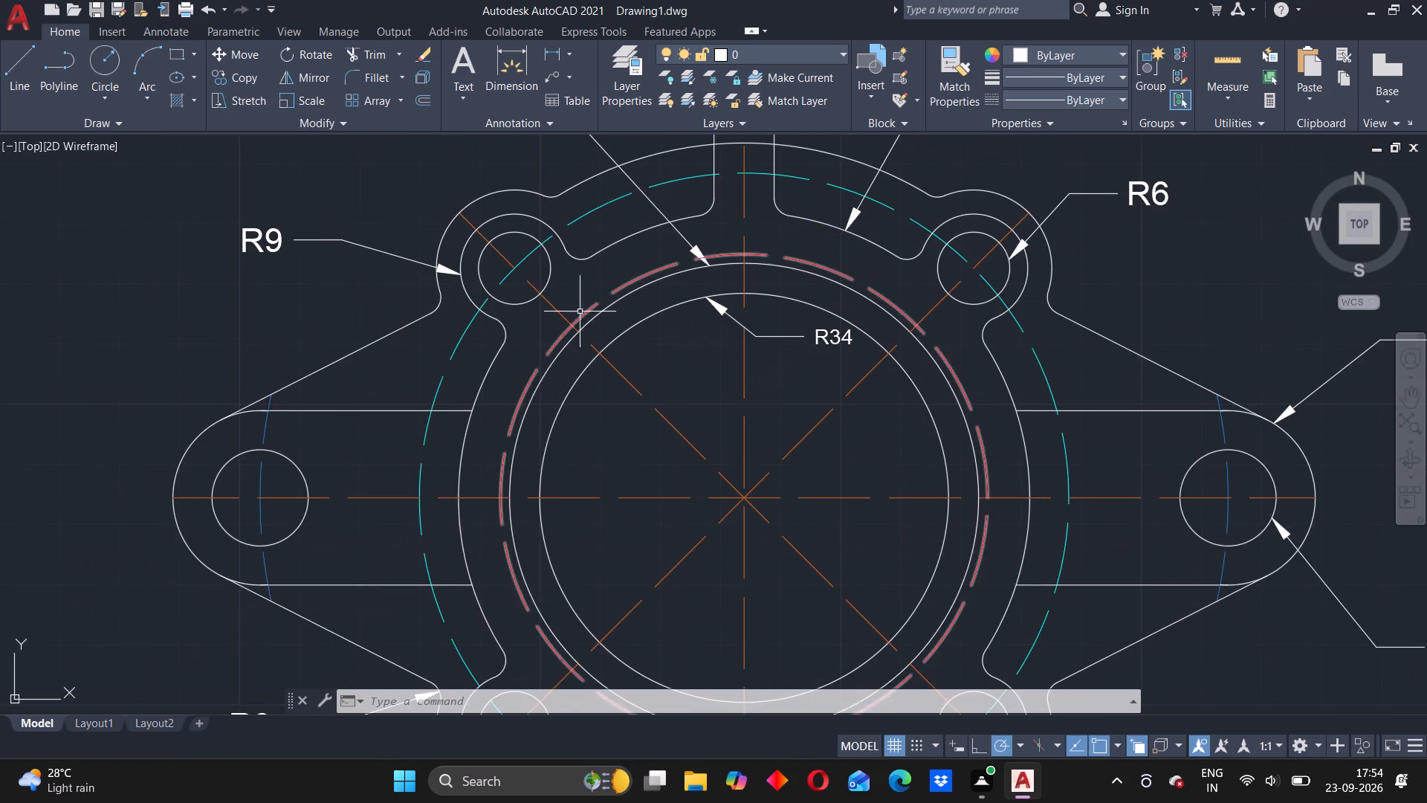
pyautogui.moveTo(574, 291); pyautogui.dragTo(557, 371, button='middle')
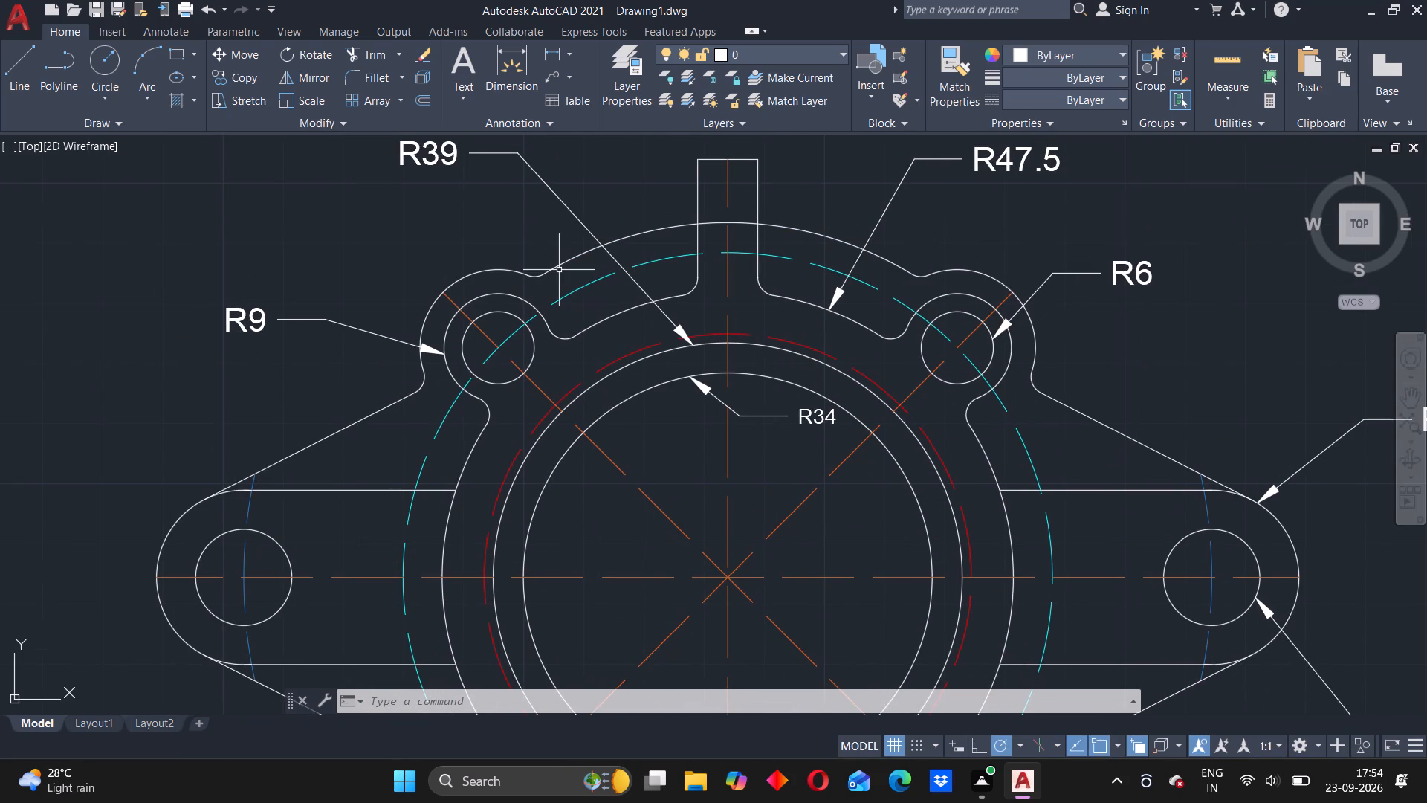
# Examine the front view's circles, arcs and side lugs against the radius leaders already placed.
pyautogui.moveTo(668, 438); pyautogui.dragTo(539, 271, button='middle')
pyautogui.moveTo(583, 335); pyautogui.dragTo(620, 378, button='middle')
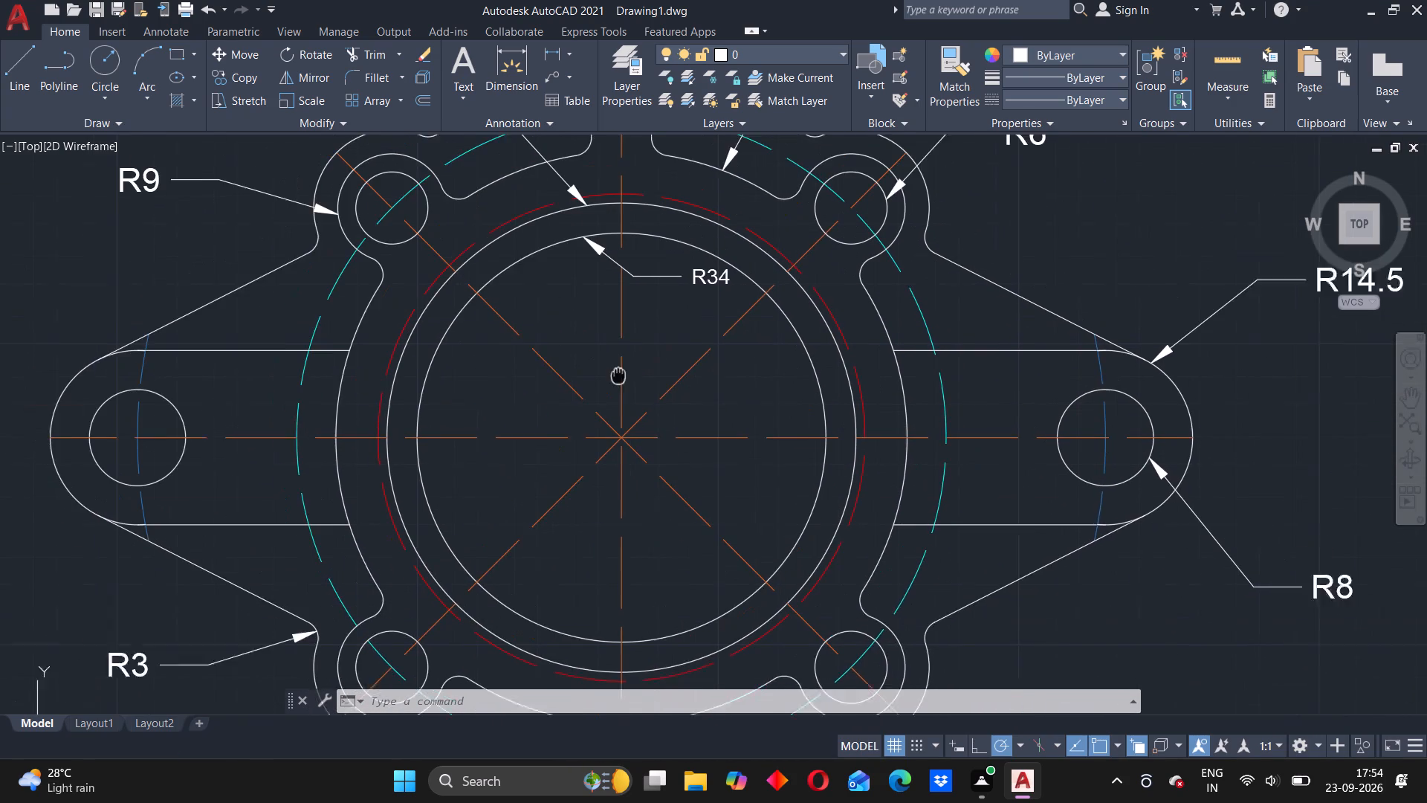
pyautogui.moveTo(620, 378); pyautogui.dragTo(626, 385, button='middle')
pyautogui.moveTo(544, 409); pyautogui.dragTo(726, 286, button='middle')
pyautogui.moveTo(792, 476); pyautogui.dragTo(517, 327, button='middle')
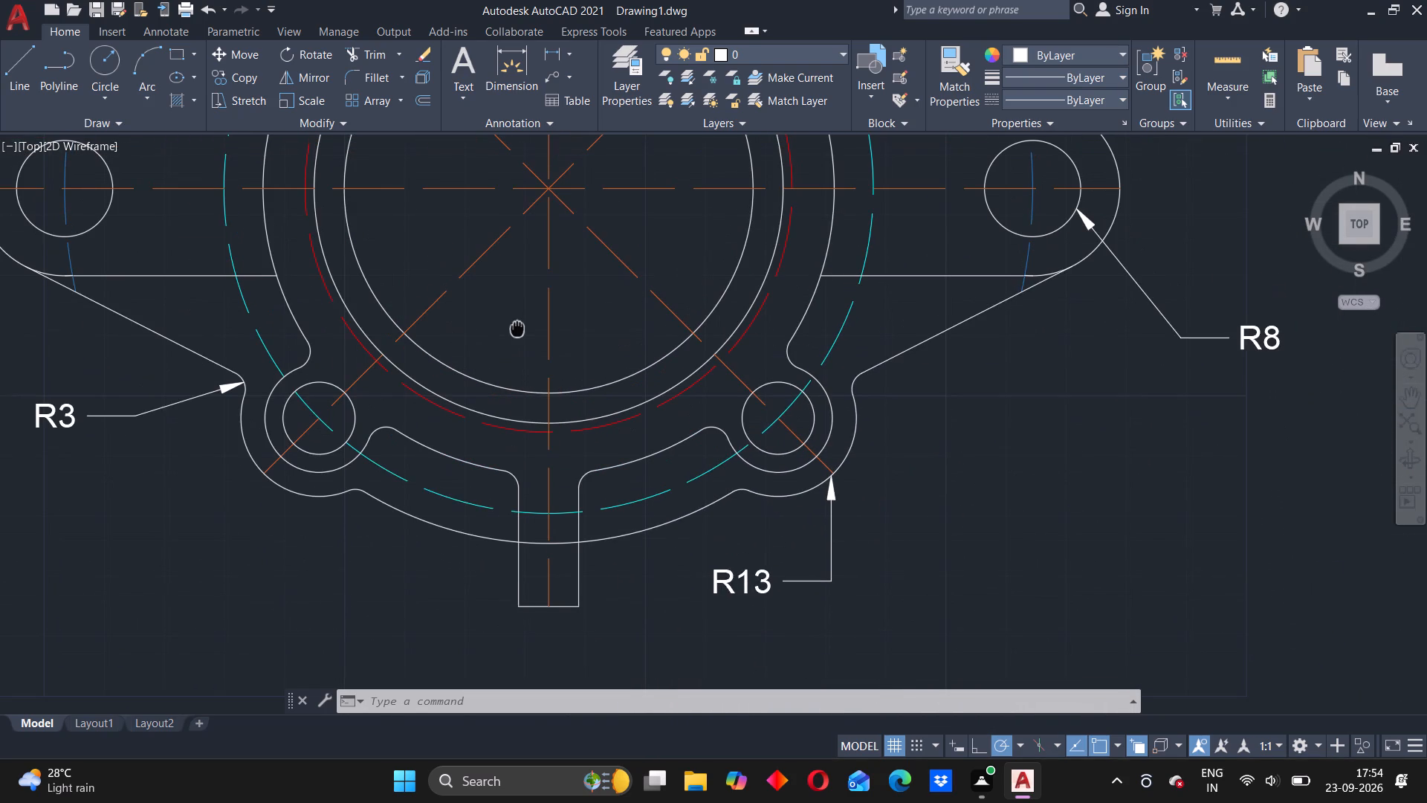
pyautogui.moveTo(517, 327); pyautogui.dragTo(520, 386, button='middle')
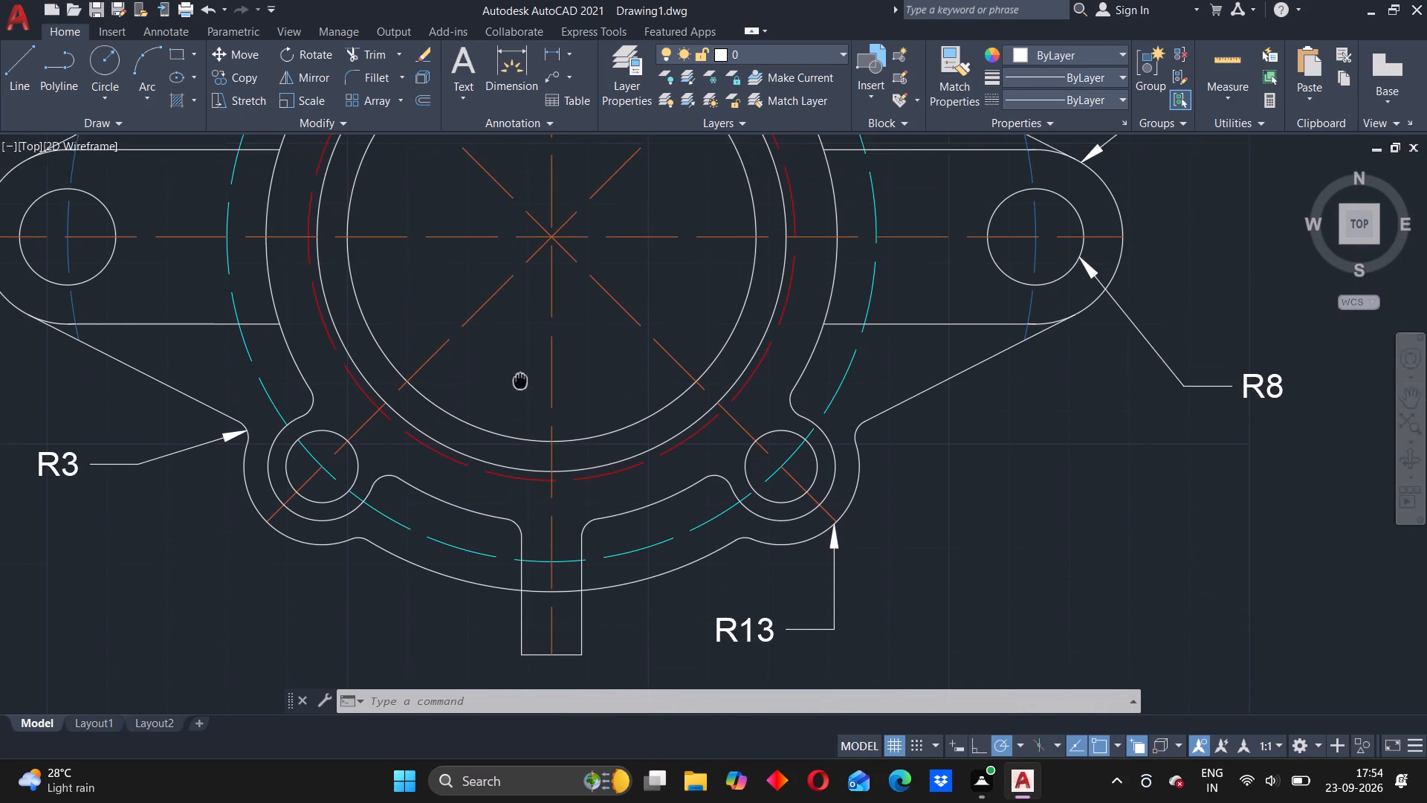
pyautogui.moveTo(520, 386); pyautogui.dragTo(578, 501, button='middle')
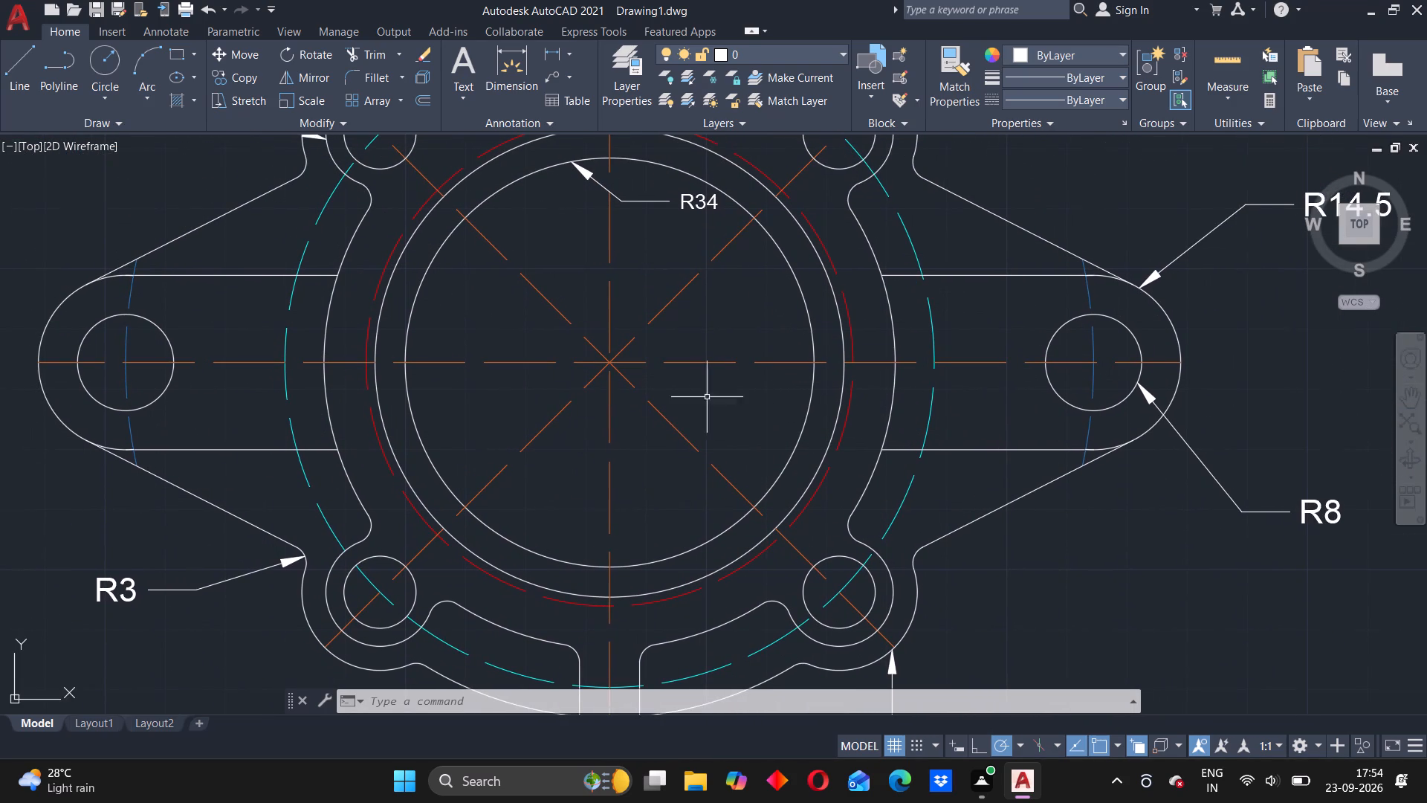
pyautogui.moveTo(517, 551); pyautogui.dragTo(689, 802, button='middle')
pyautogui.moveTo(681, 578); pyautogui.dragTo(389, 373, button='middle')
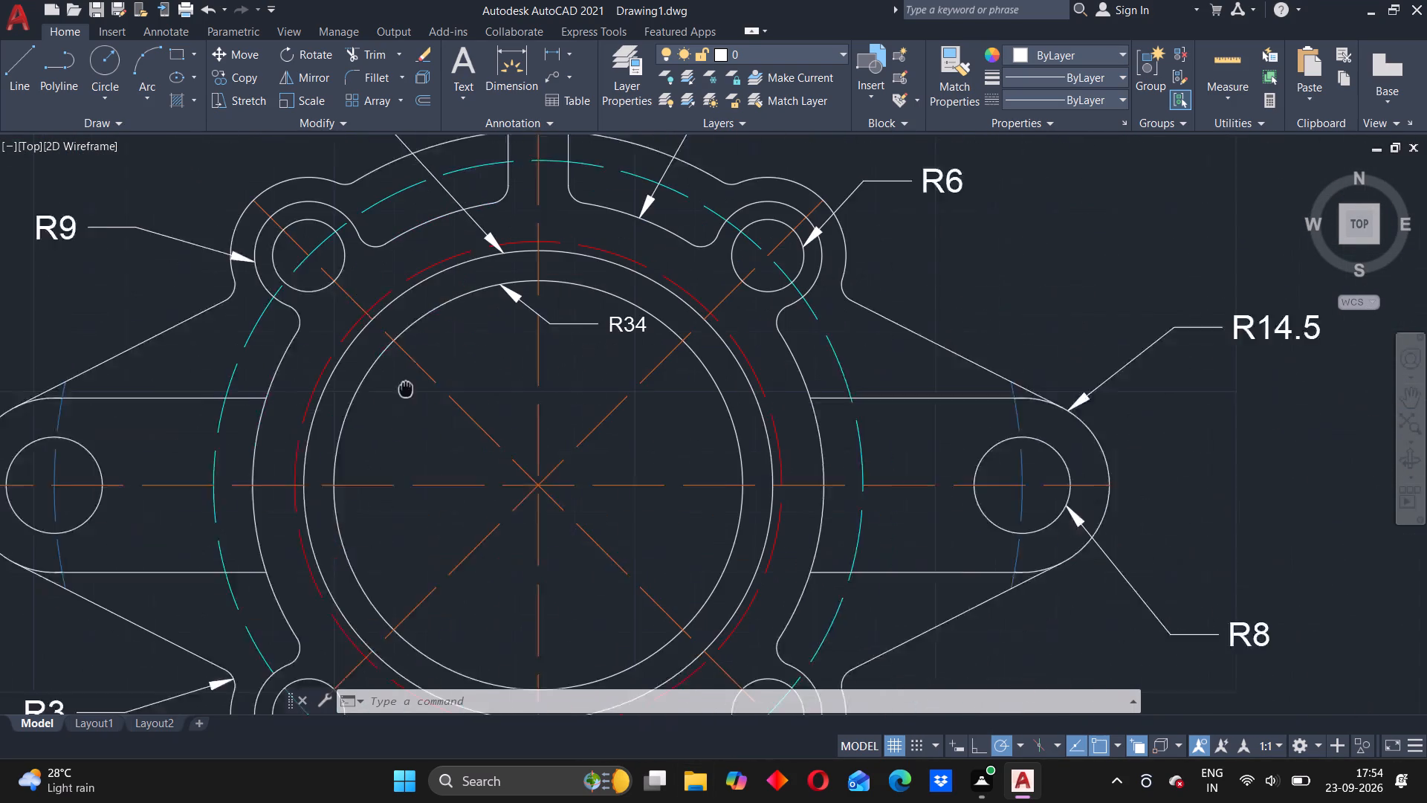
pyautogui.moveTo(389, 373); pyautogui.dragTo(386, 372, button='middle')
pyautogui.moveTo(431, 352); pyautogui.dragTo(406, 519, button='middle')
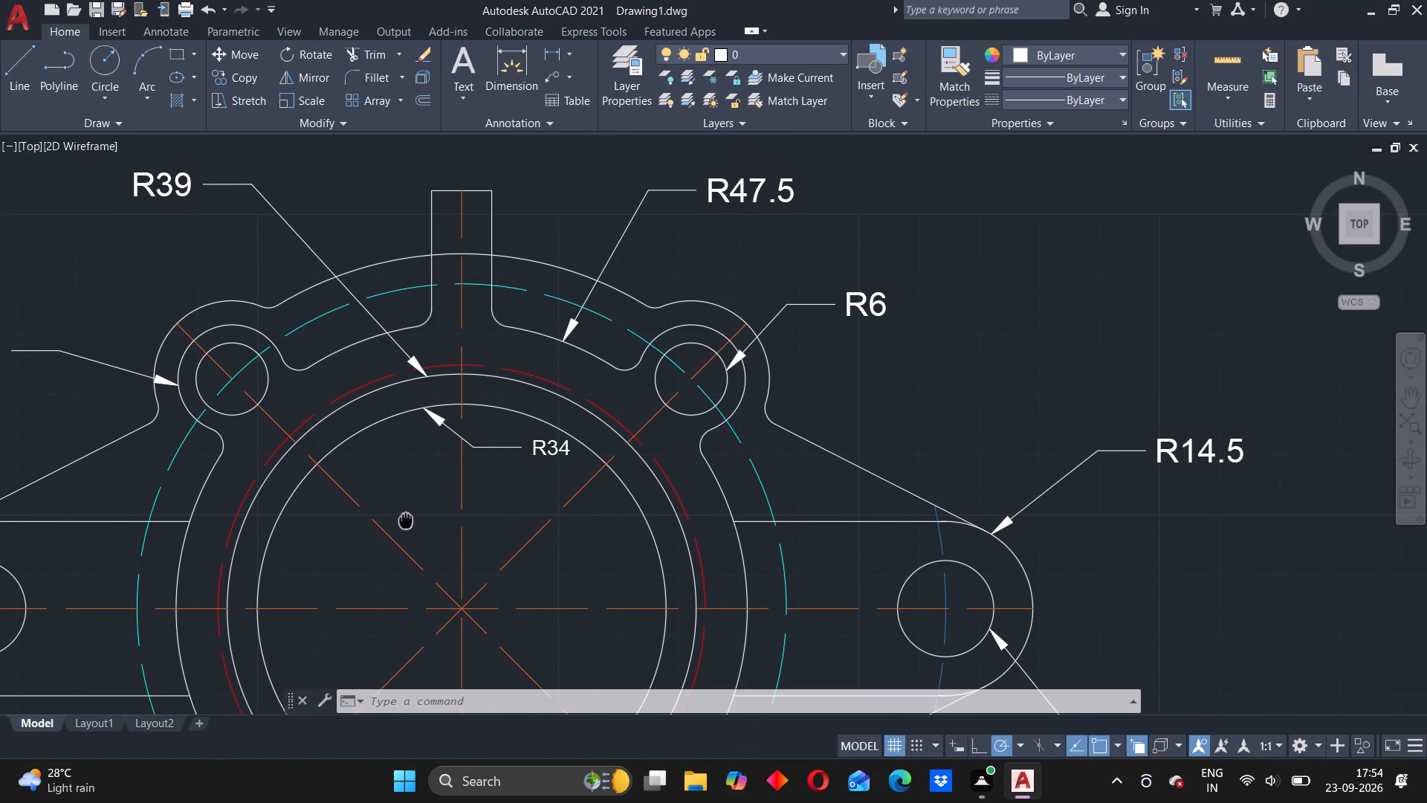
pyautogui.moveTo(406, 519); pyautogui.dragTo(580, 399, button='middle')
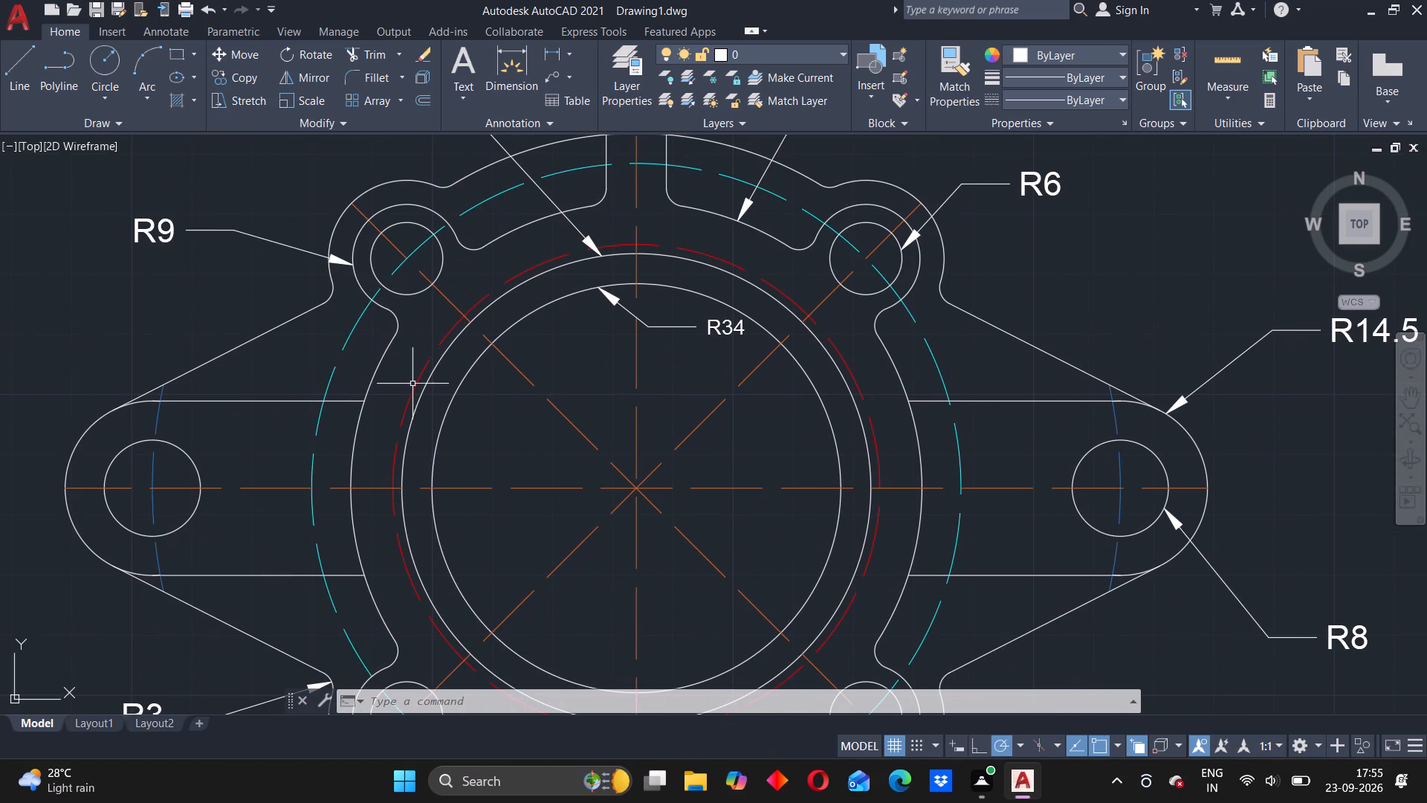
# Add a leader labelled R54 from outside the left lug to the cyan dashed bolt circle near the lower-left bolt hole.
pyautogui.click(552, 71)
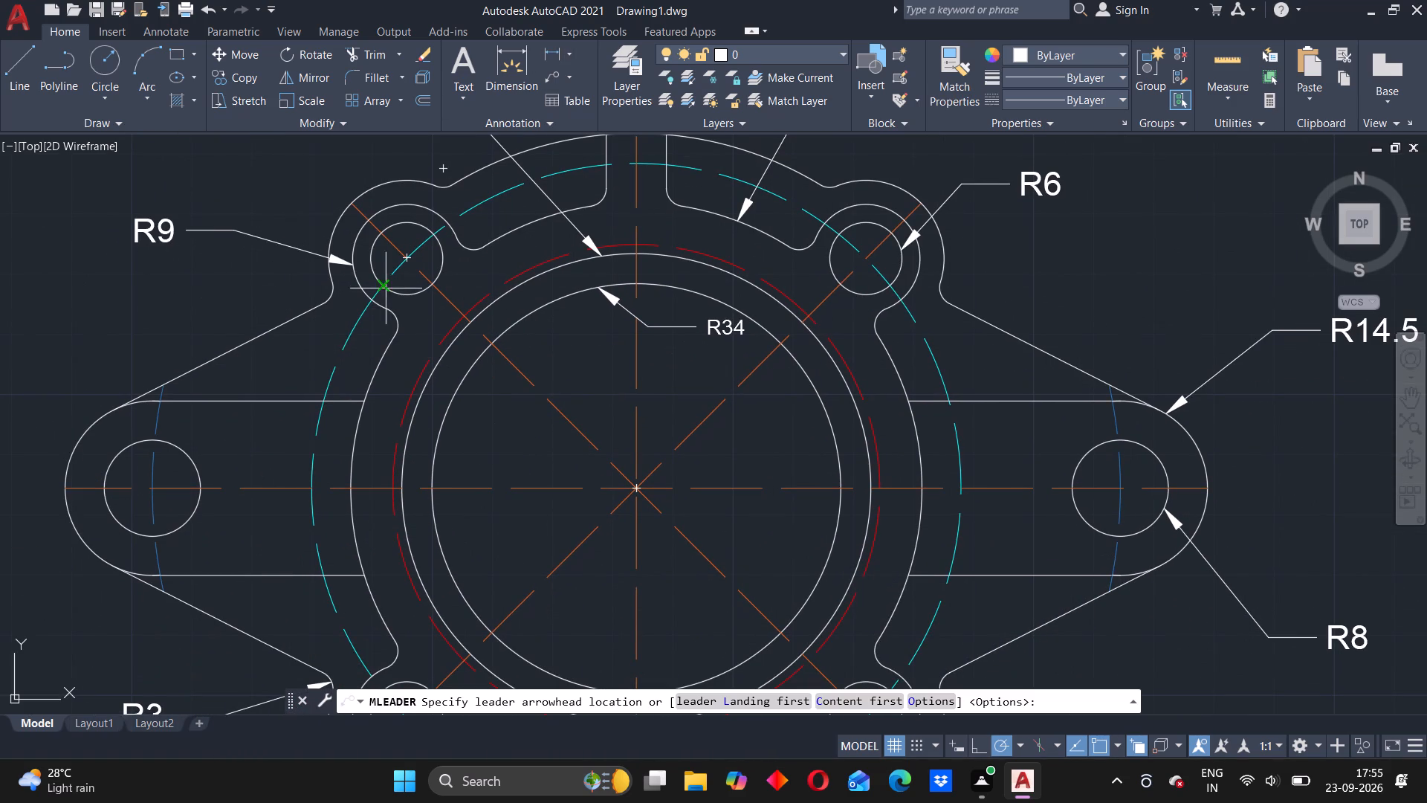
pyautogui.click(331, 383)
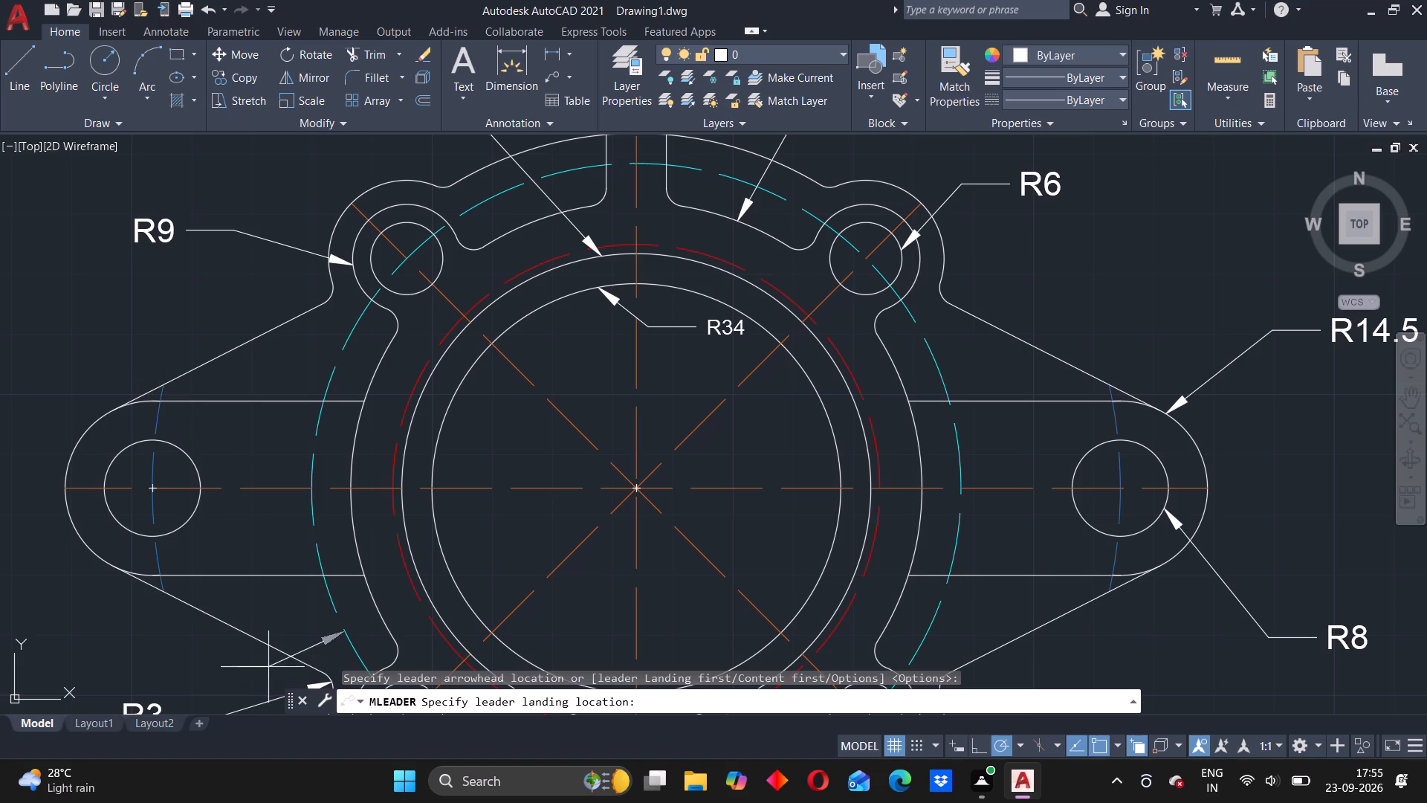
pyautogui.scroll(-3, 226, 618)
pyautogui.click(158, 599)
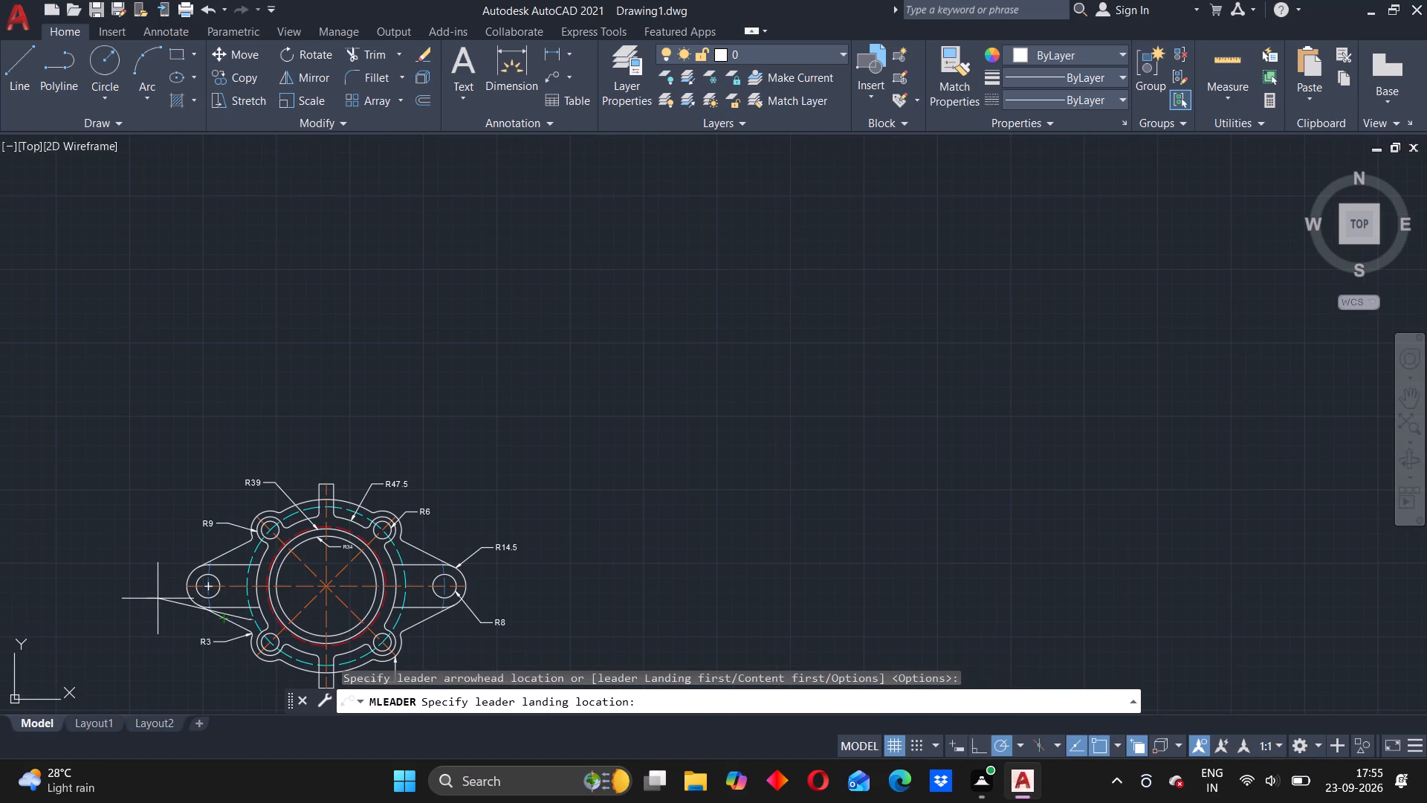
pyautogui.press('r')
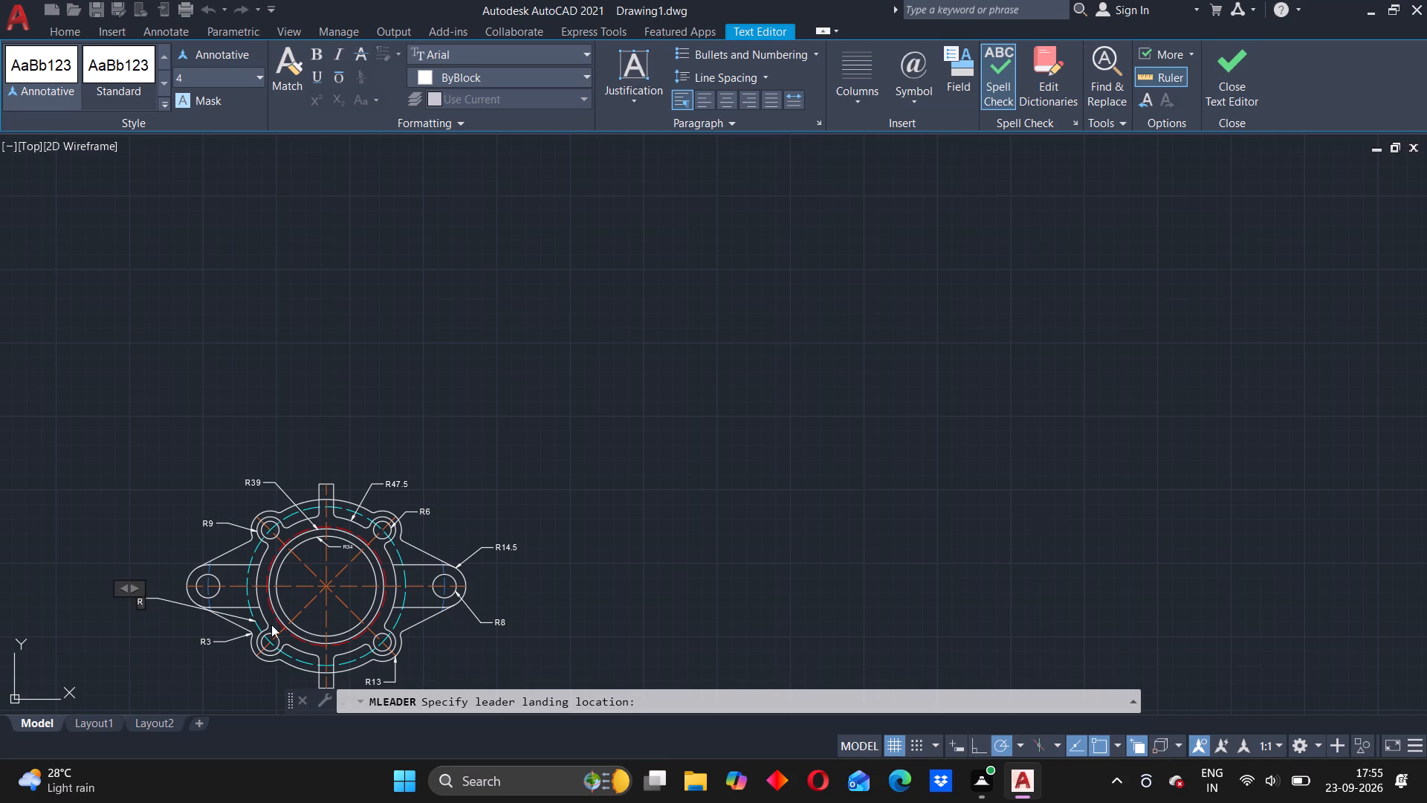
pyautogui.moveTo(275, 651); pyautogui.dragTo(309, 486, button='middle')
pyautogui.scroll(-2, 319, 437)
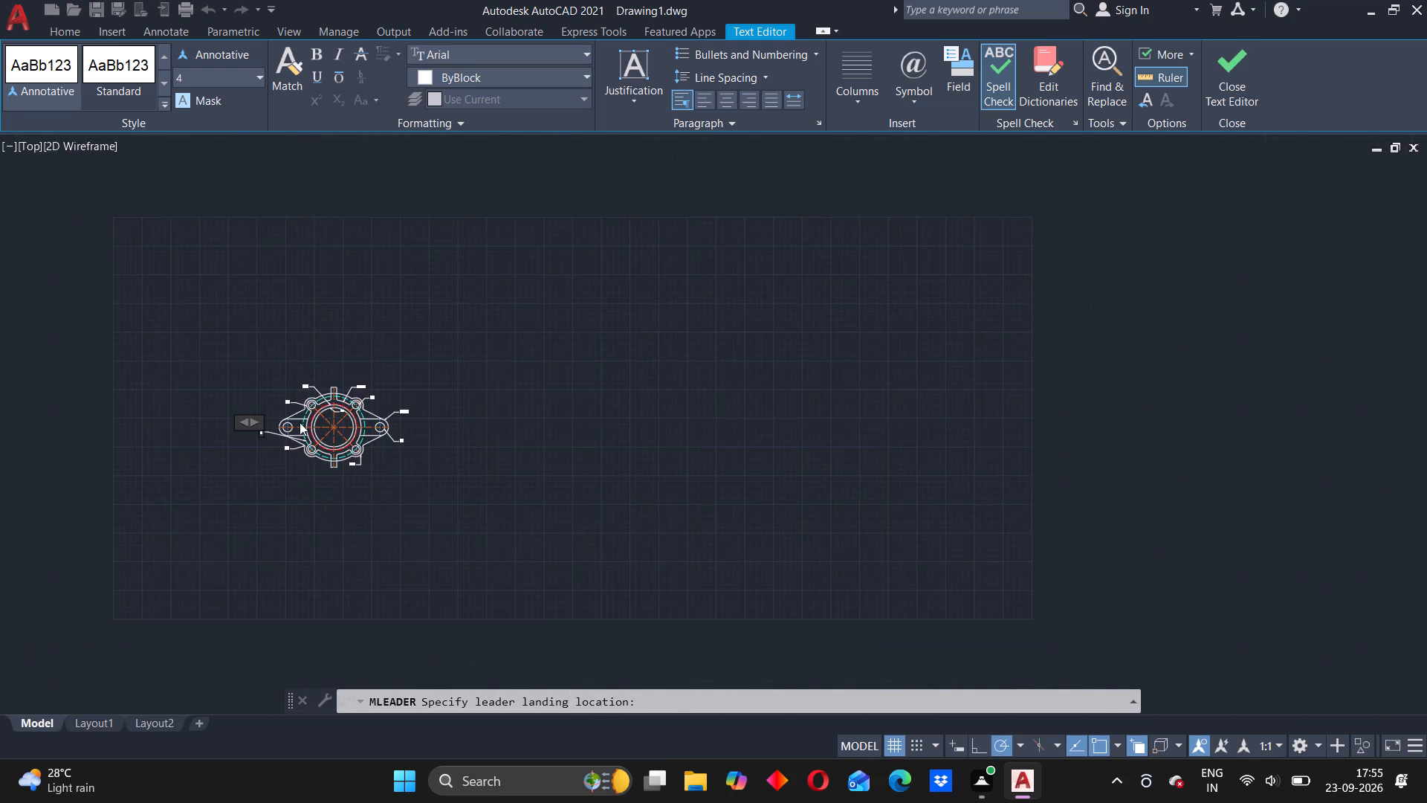
pyautogui.scroll(4, 296, 424)
pyautogui.moveTo(311, 473); pyautogui.dragTo(340, 444, button='middle')
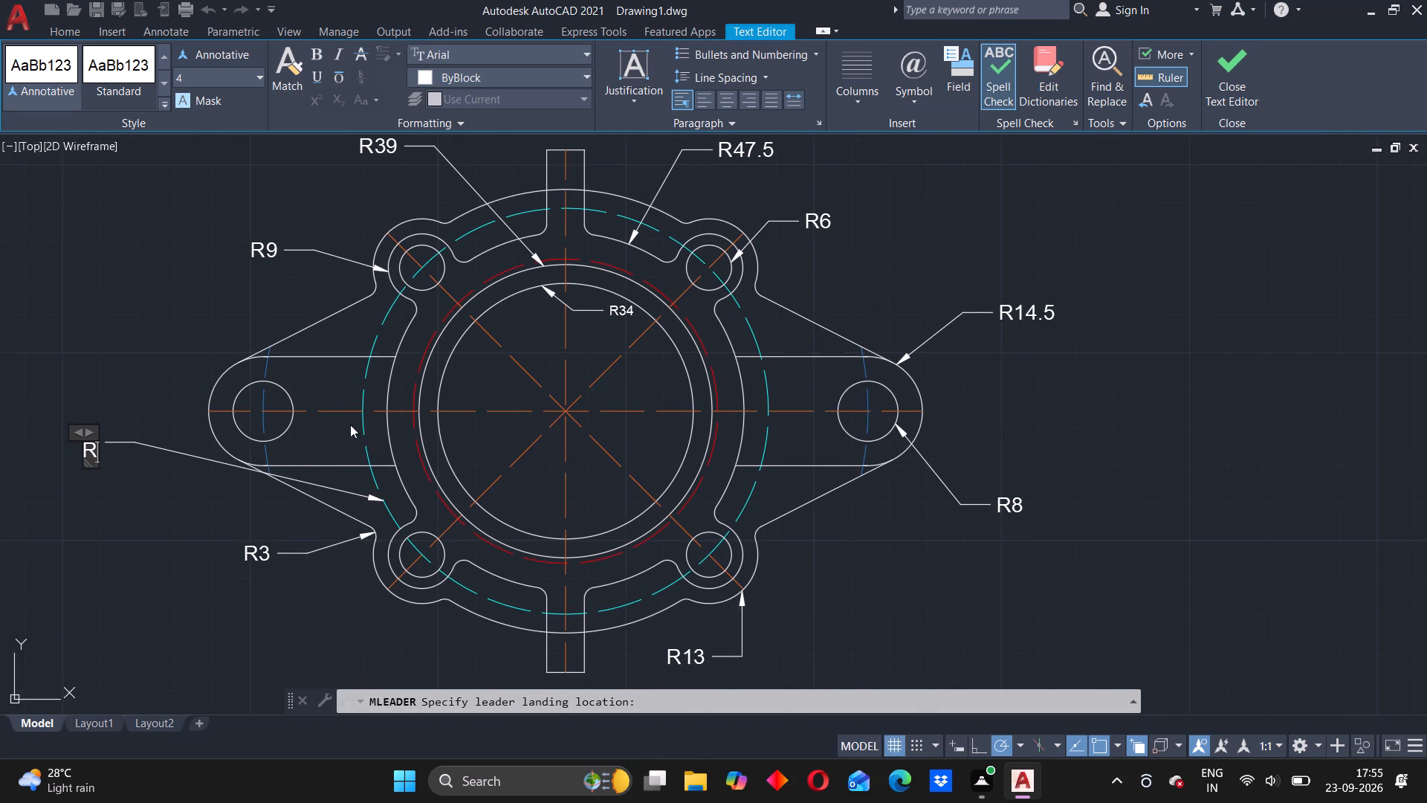
pyautogui.moveTo(338, 441); pyautogui.dragTo(348, 422, button='middle')
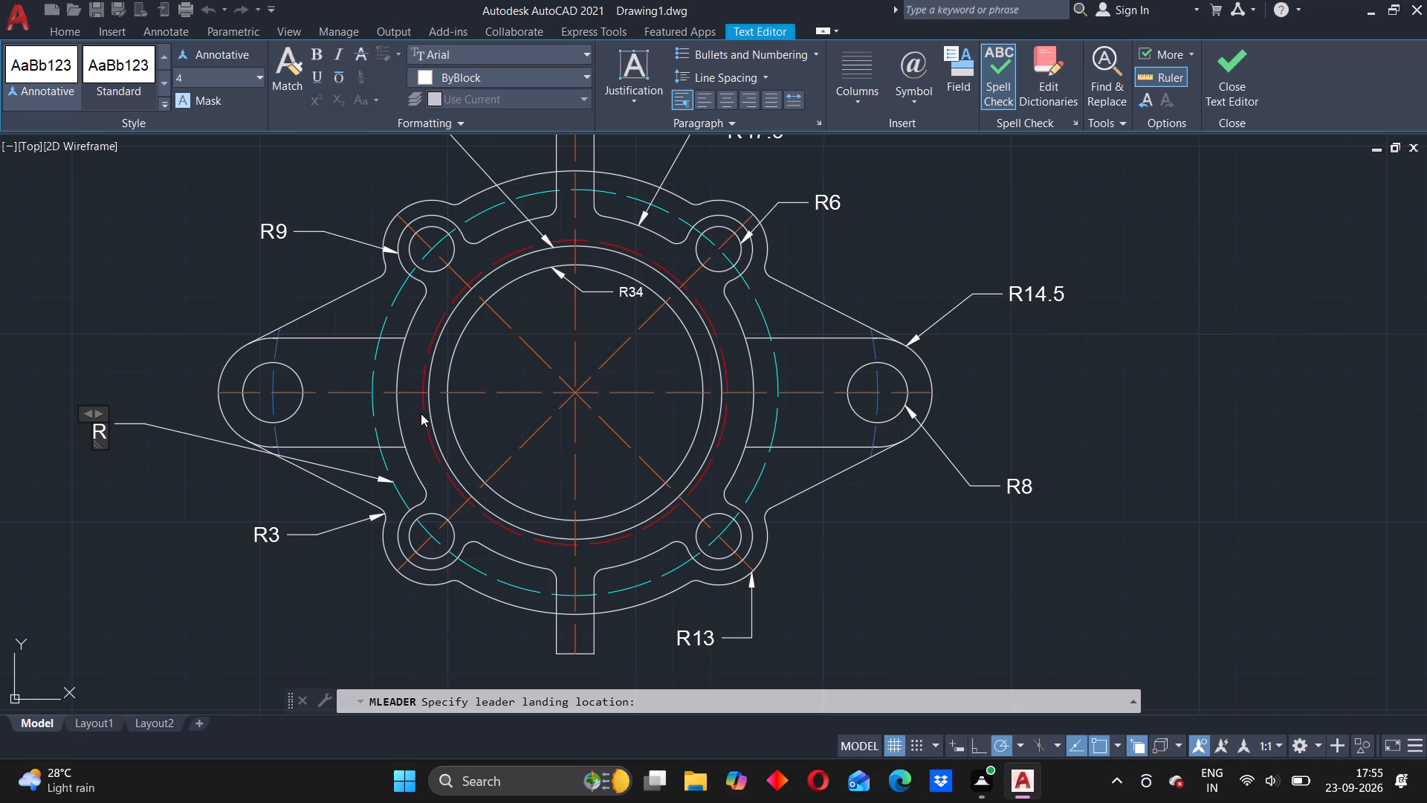
pyautogui.moveTo(426, 416); pyautogui.dragTo(363, 483, button='middle')
pyautogui.moveTo(396, 462); pyautogui.dragTo(397, 461, button='middle')
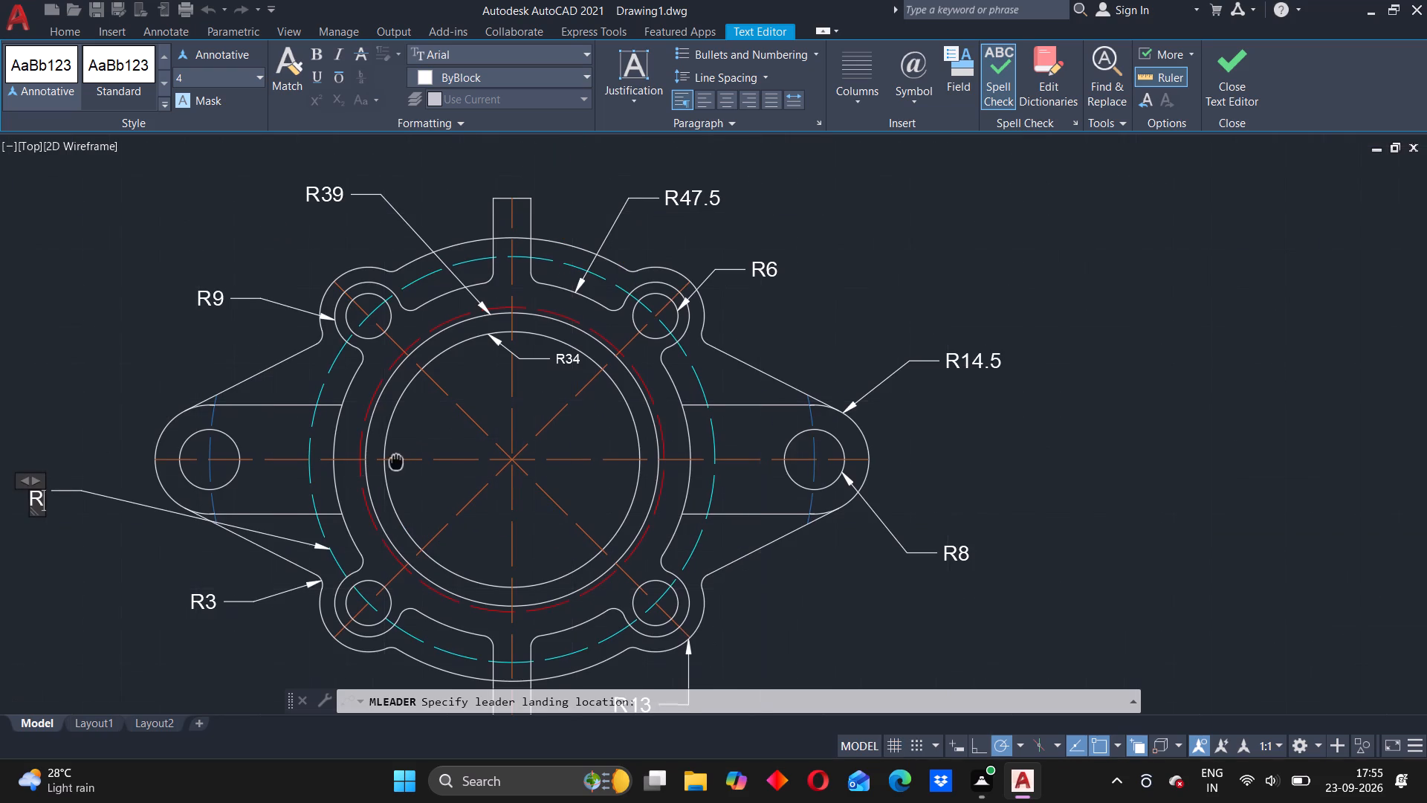
pyautogui.moveTo(397, 461); pyautogui.dragTo(446, 396, button='middle')
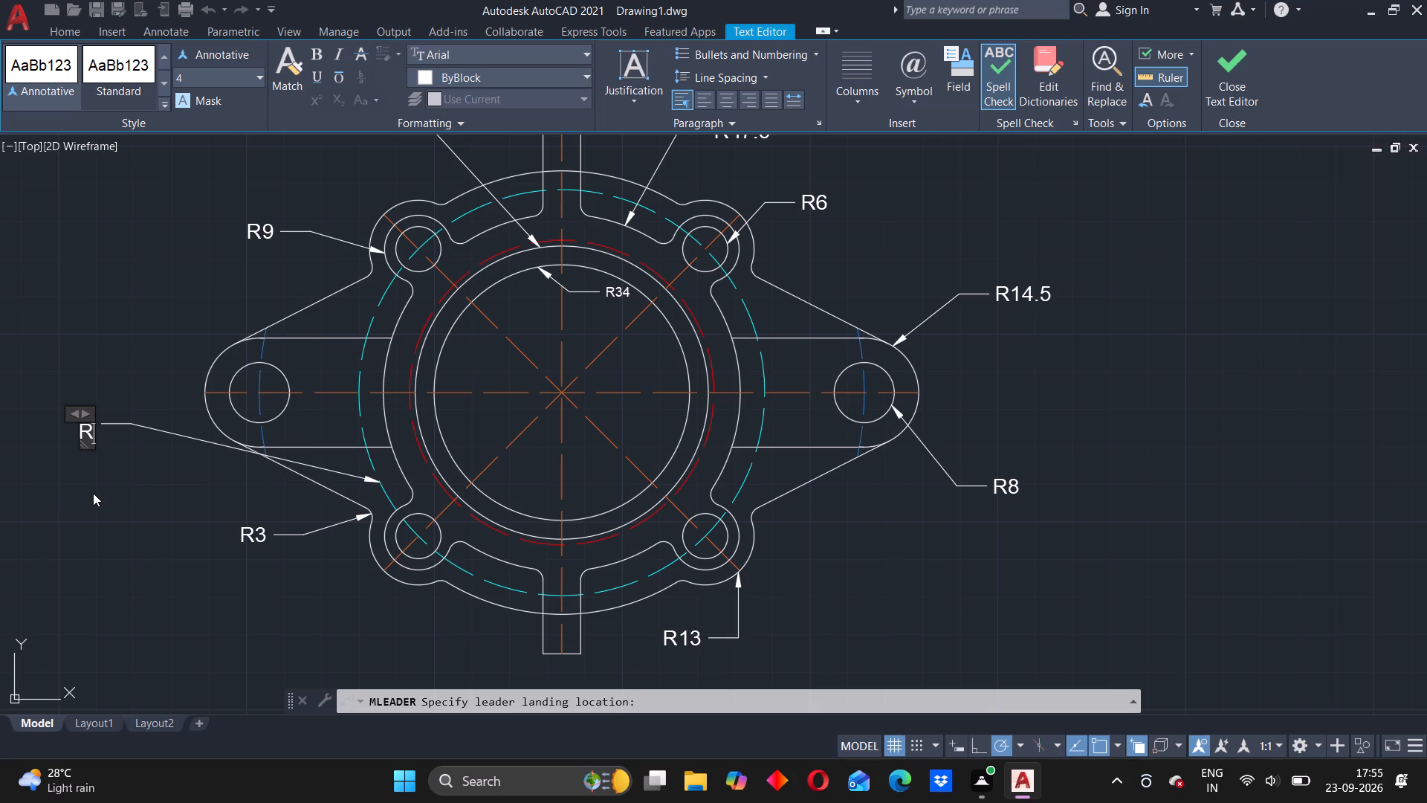
pyautogui.write('54')
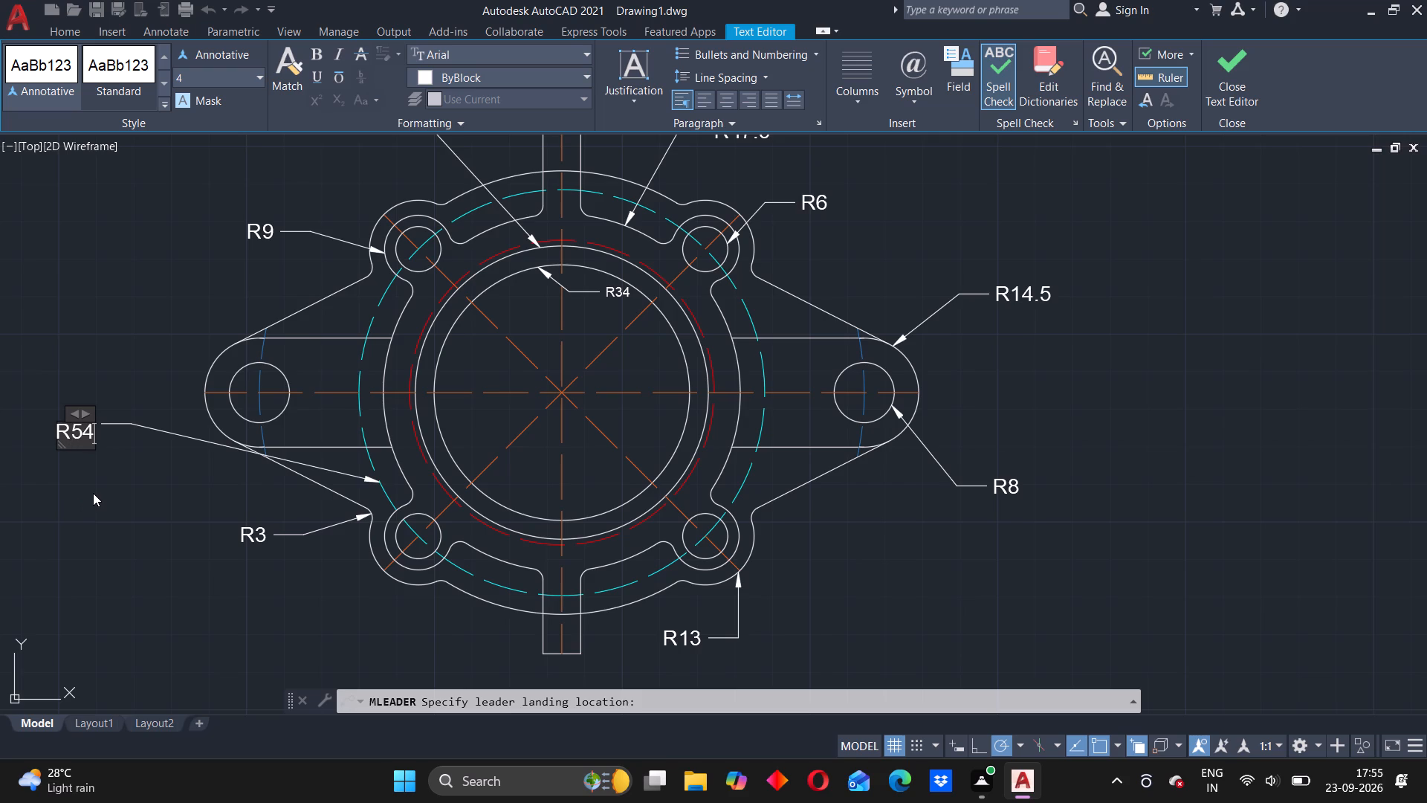
pyautogui.click(93, 493)
# Add a leader labelled R59 from below the flange to the outer arc between the lower-left bolt hole and the bottom tab.
pyautogui.click(551, 74)
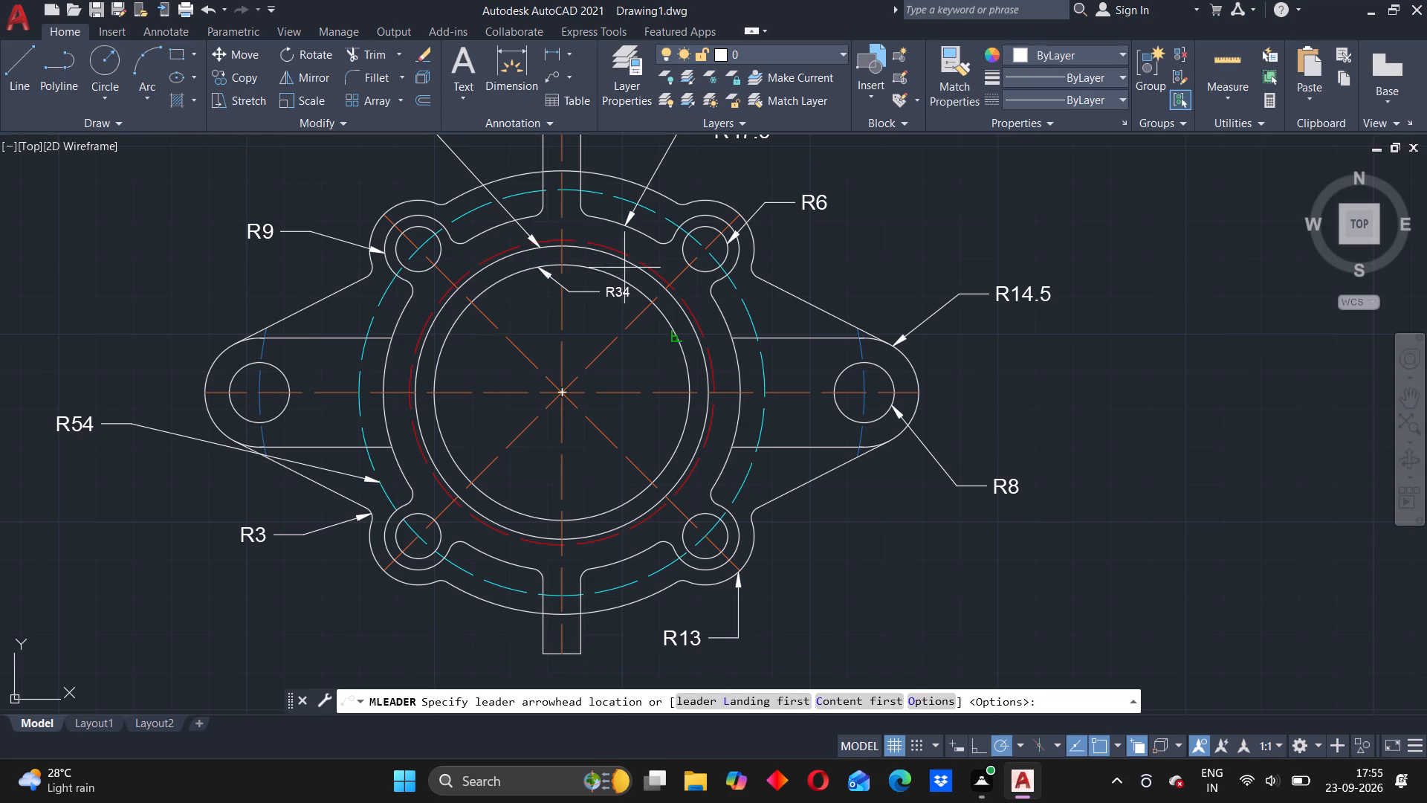
pyautogui.moveTo(613, 570); pyautogui.dragTo(707, 416, button='middle')
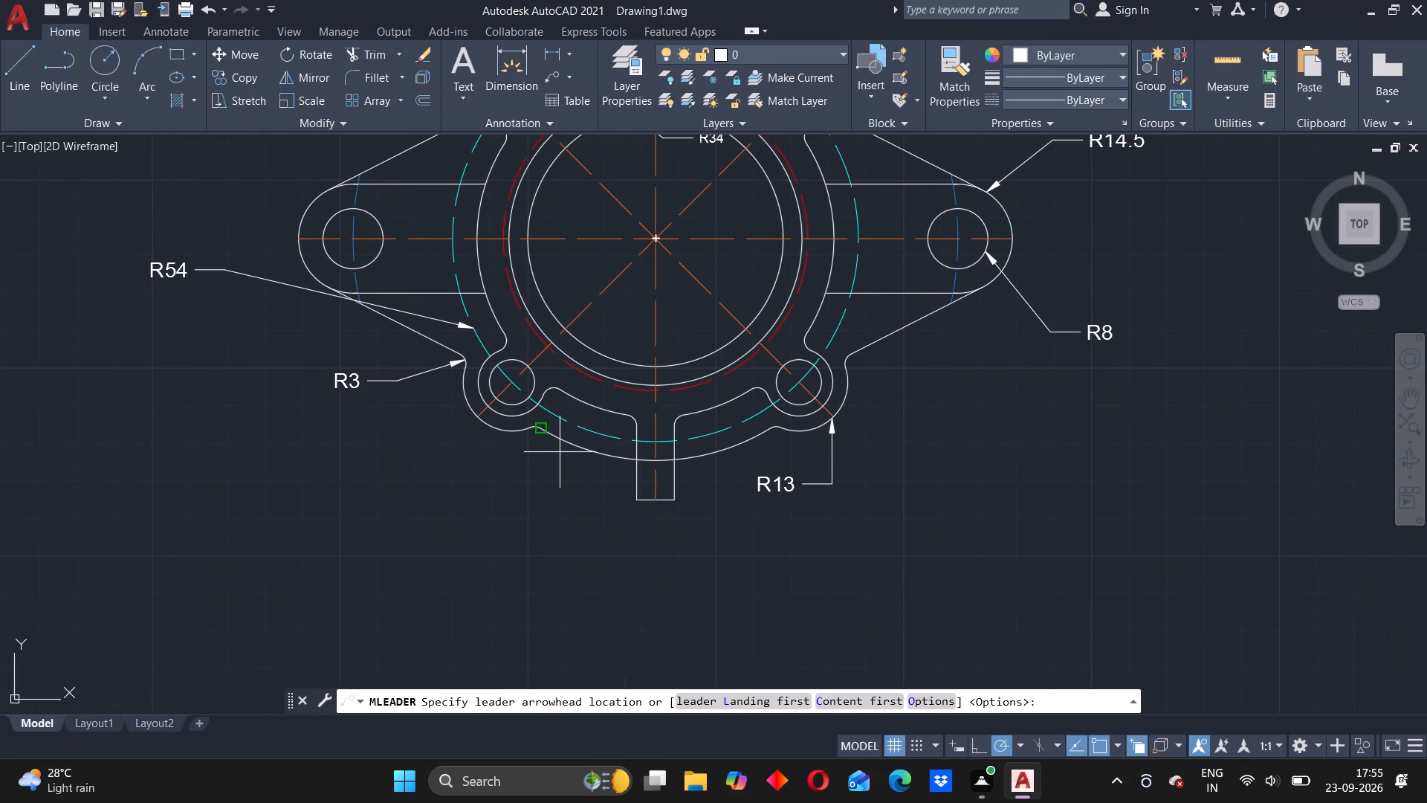
pyautogui.click(568, 445)
pyautogui.click(534, 534)
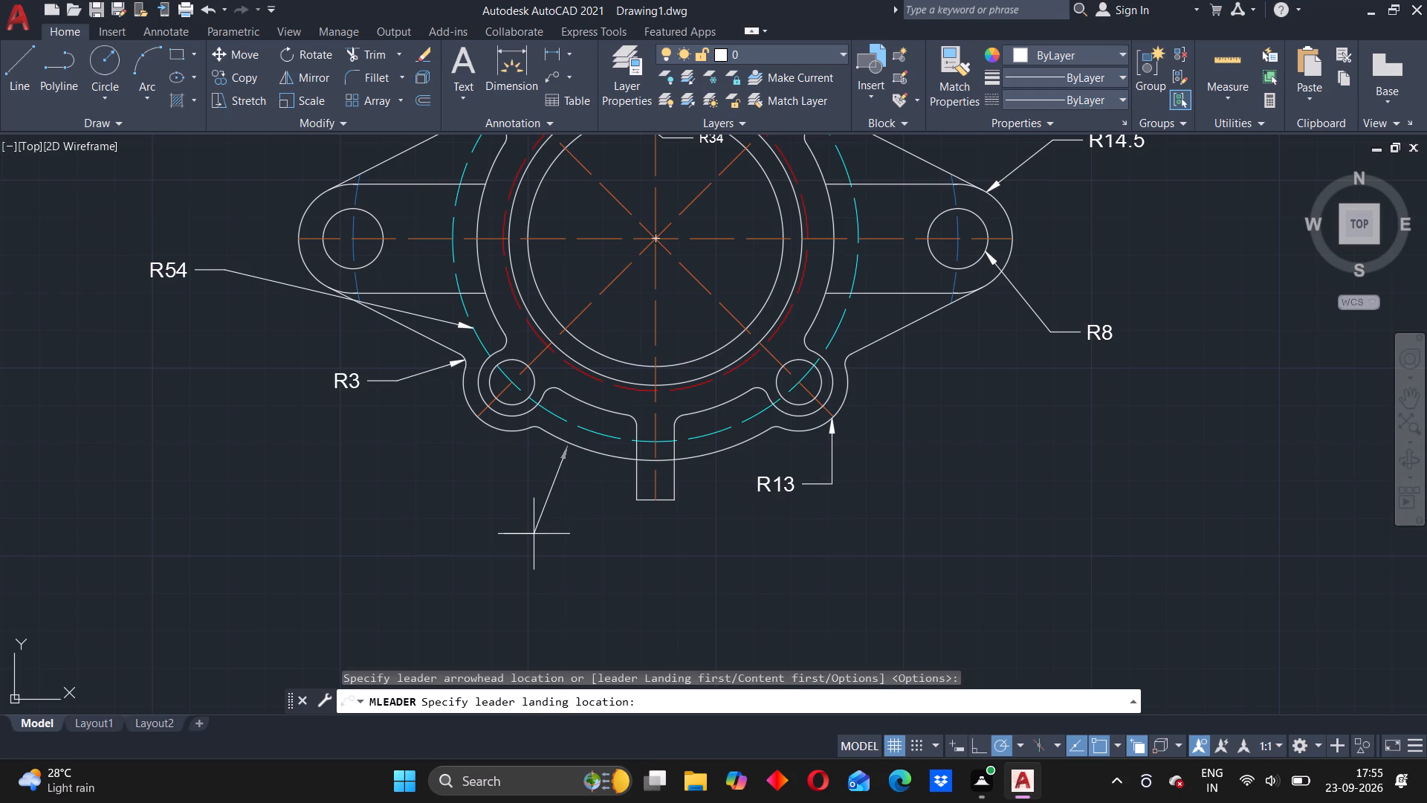
pyautogui.press('r')
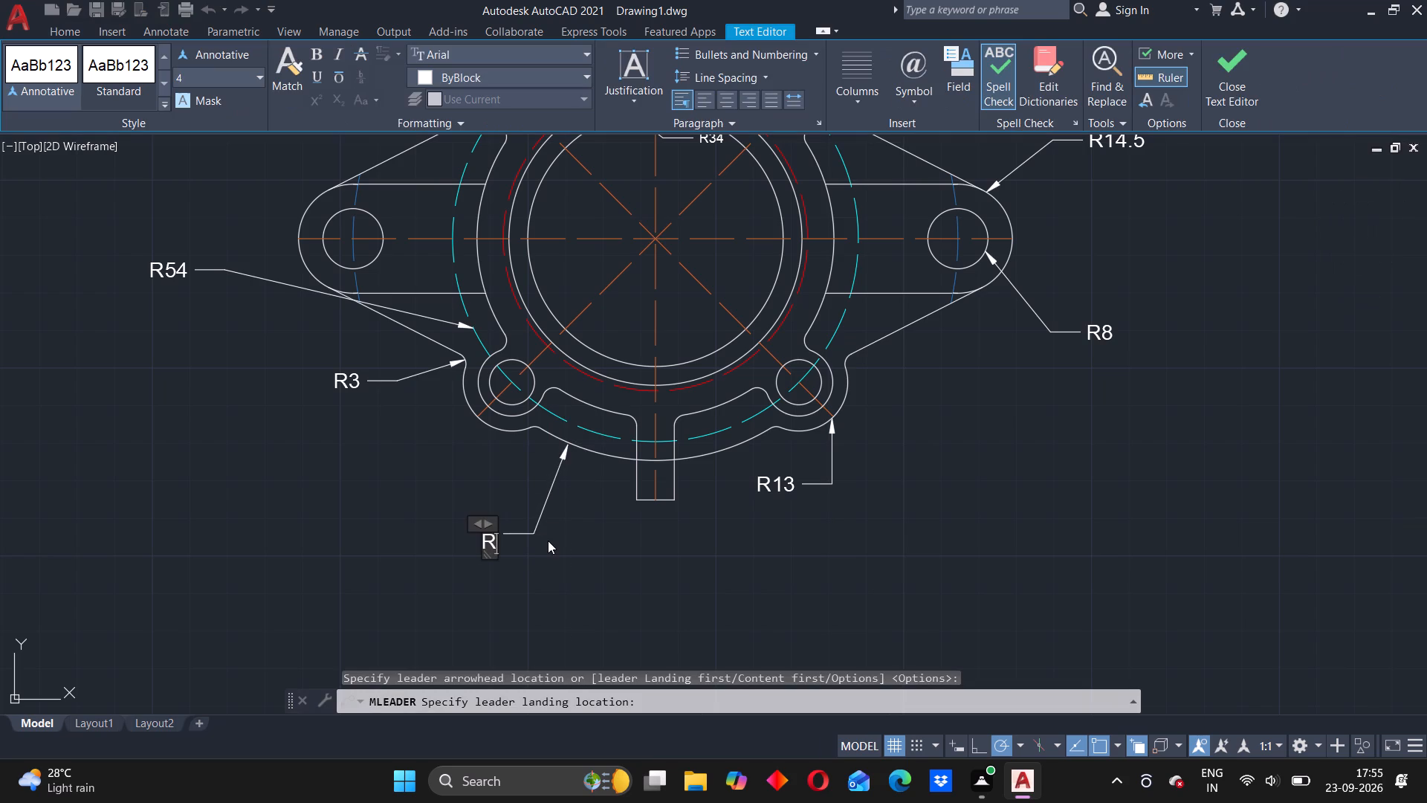
pyautogui.write('59')
pyautogui.press('Return')
pyautogui.click(525, 596)
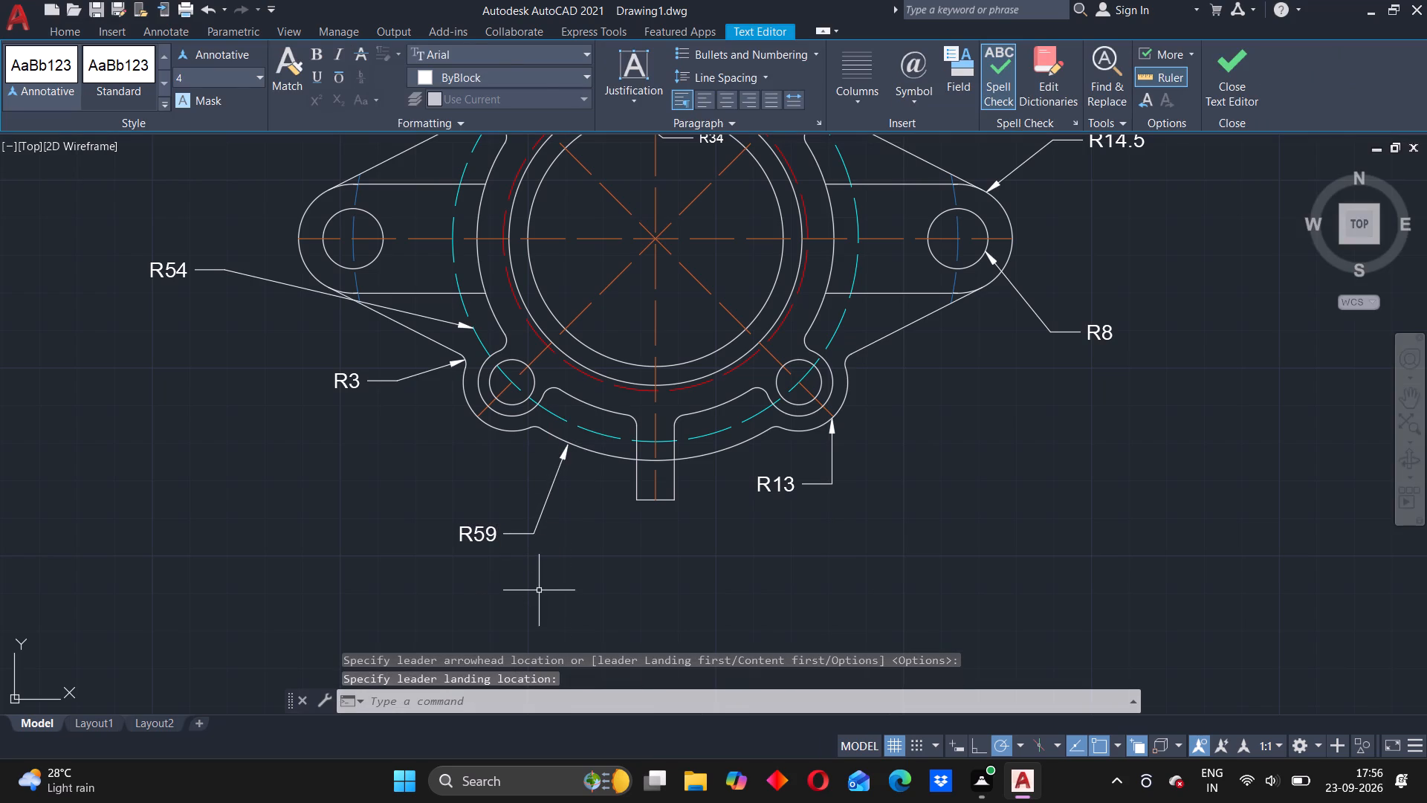
# Add a leader labelled R40.5 from inside the central bore to the upper-right part of the red dashed circle.
pyautogui.scroll(-1, 656, 371)
pyautogui.moveTo(644, 359); pyautogui.dragTo(590, 455, button='middle')
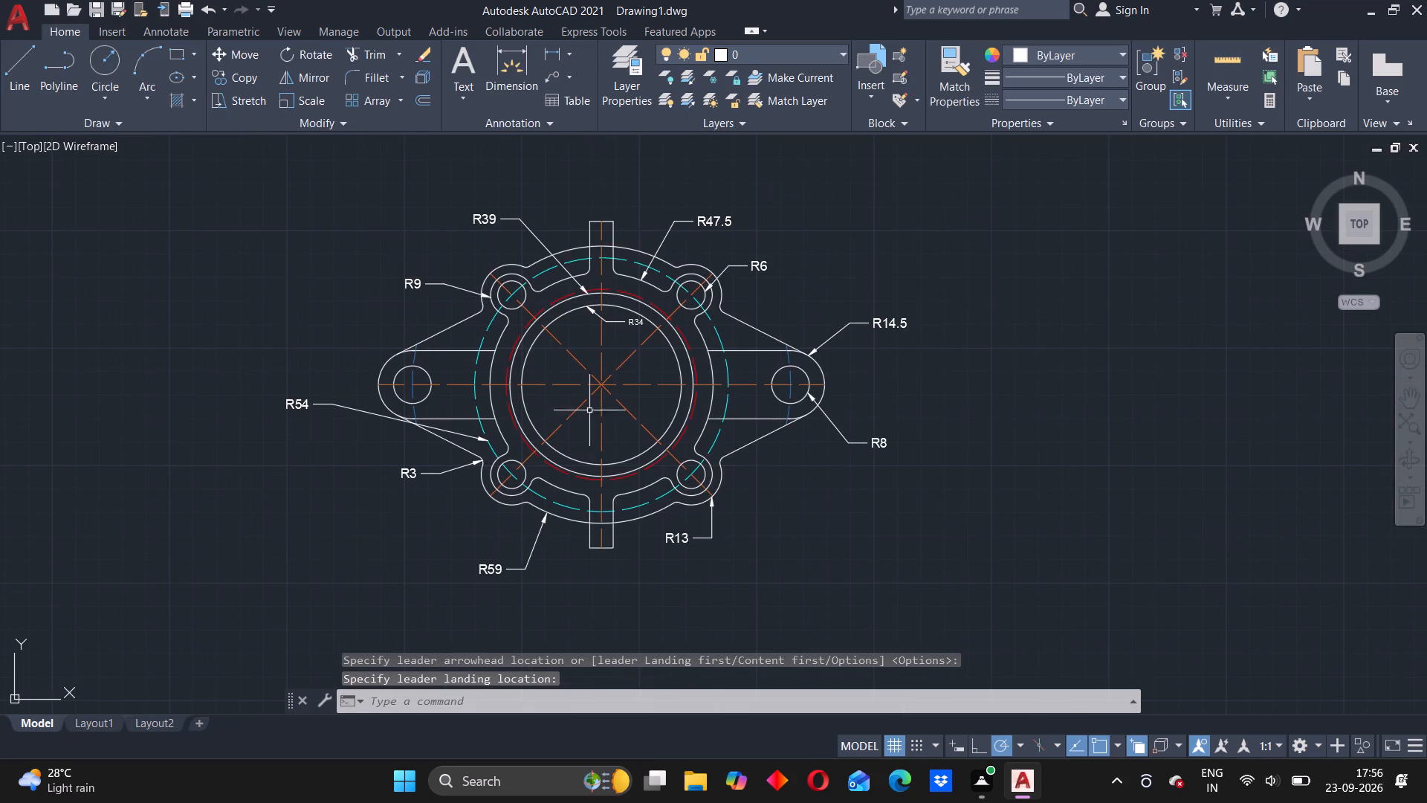
pyautogui.scroll(-1, 624, 347)
pyautogui.scroll(2, 624, 347)
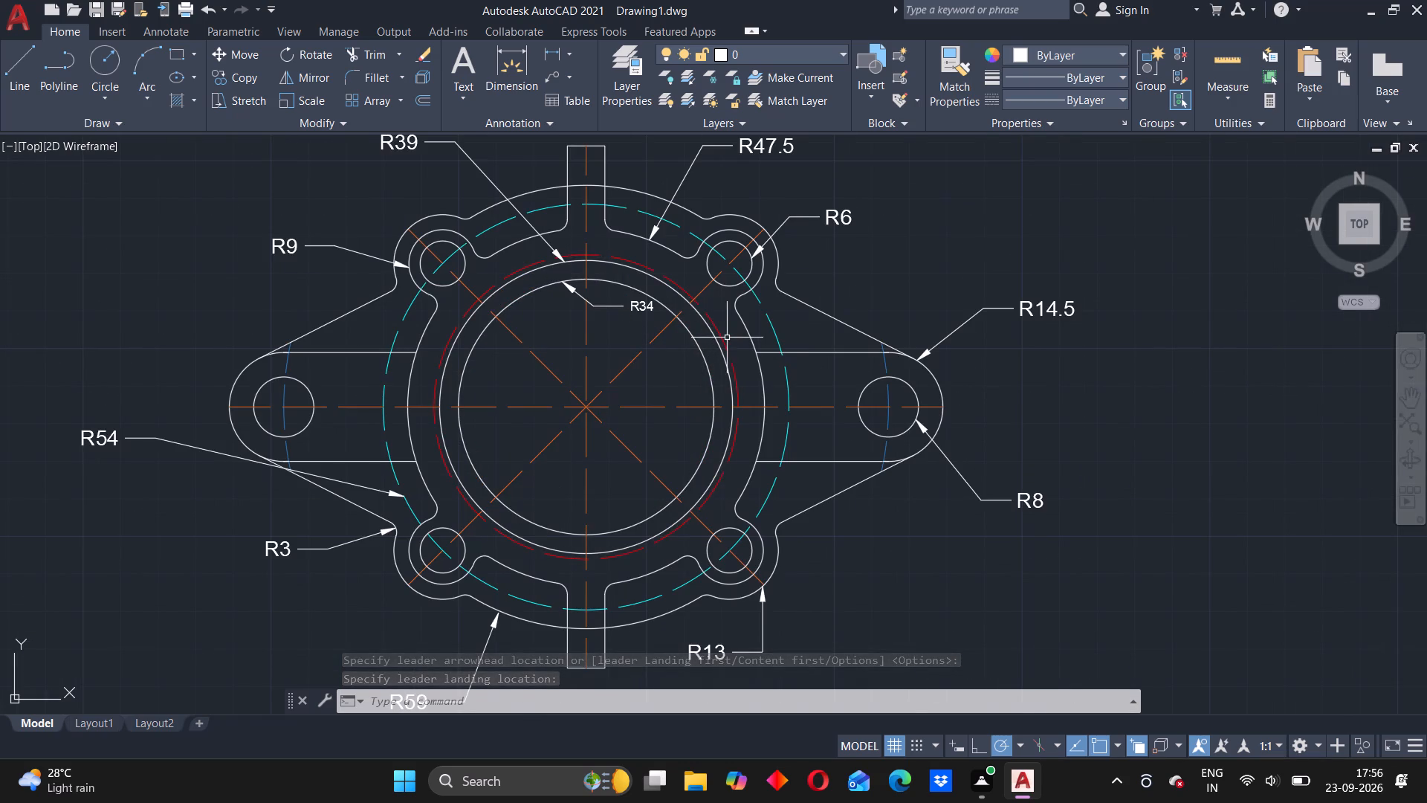
pyautogui.scroll(-2, 725, 338)
pyautogui.scroll(5, 716, 336)
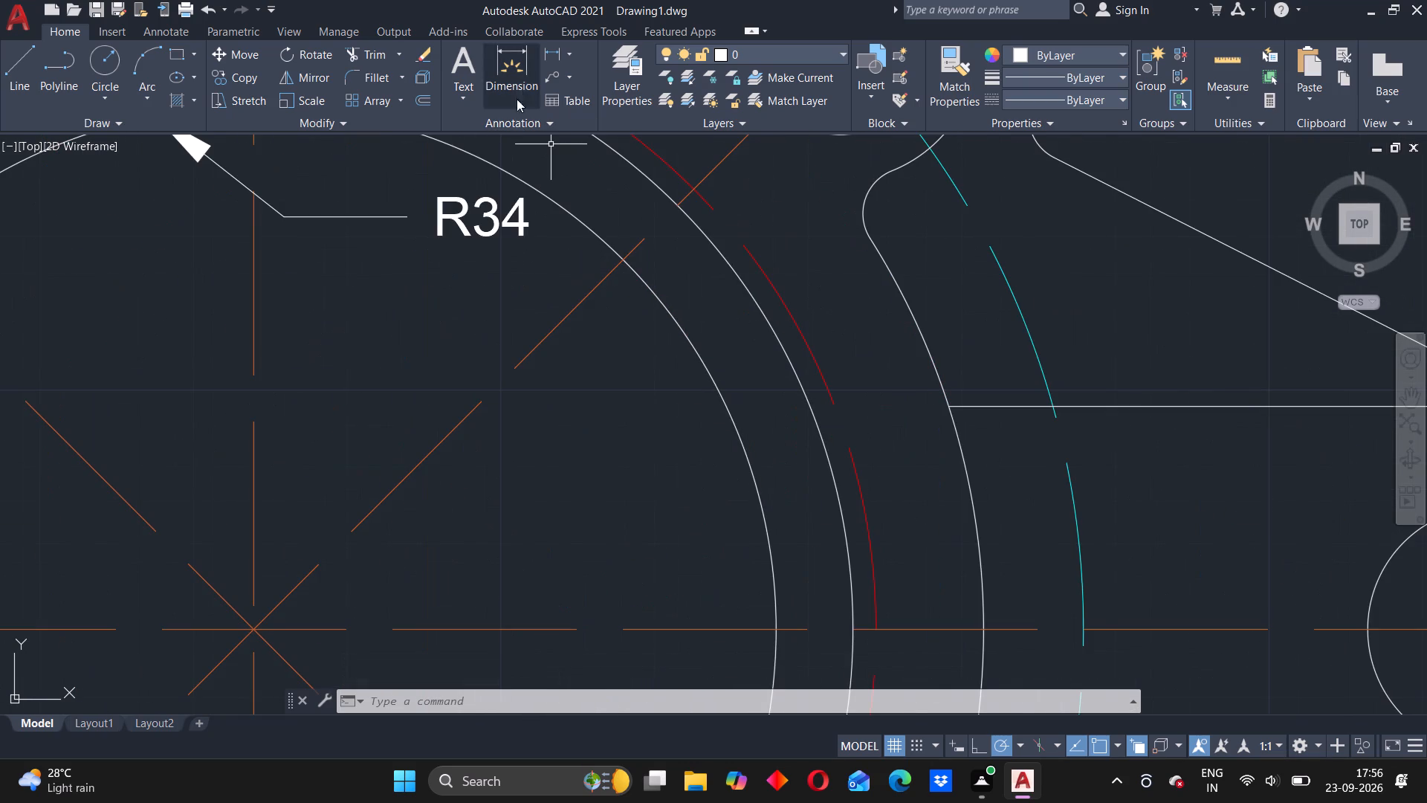
pyautogui.click(553, 75)
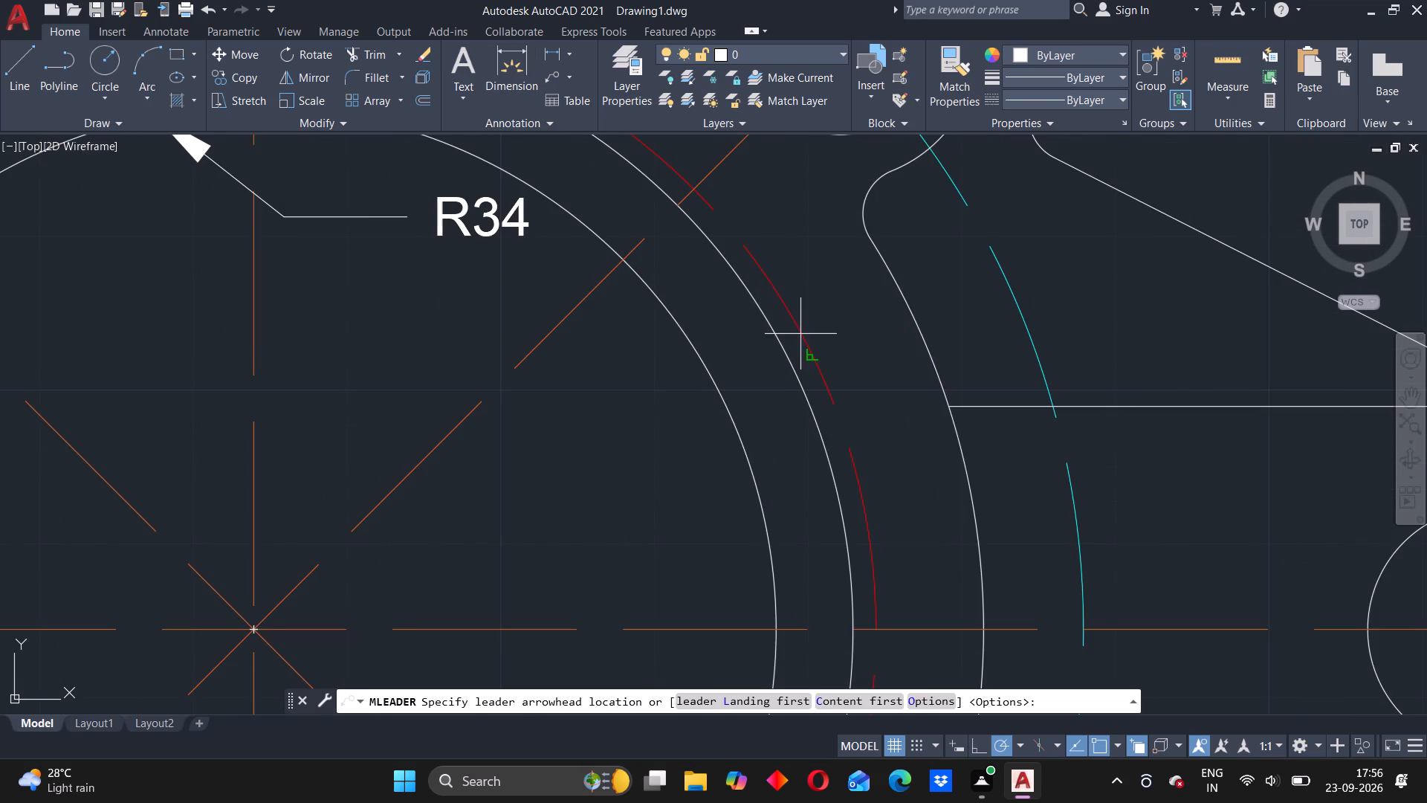
pyautogui.scroll(-2, 652, 469)
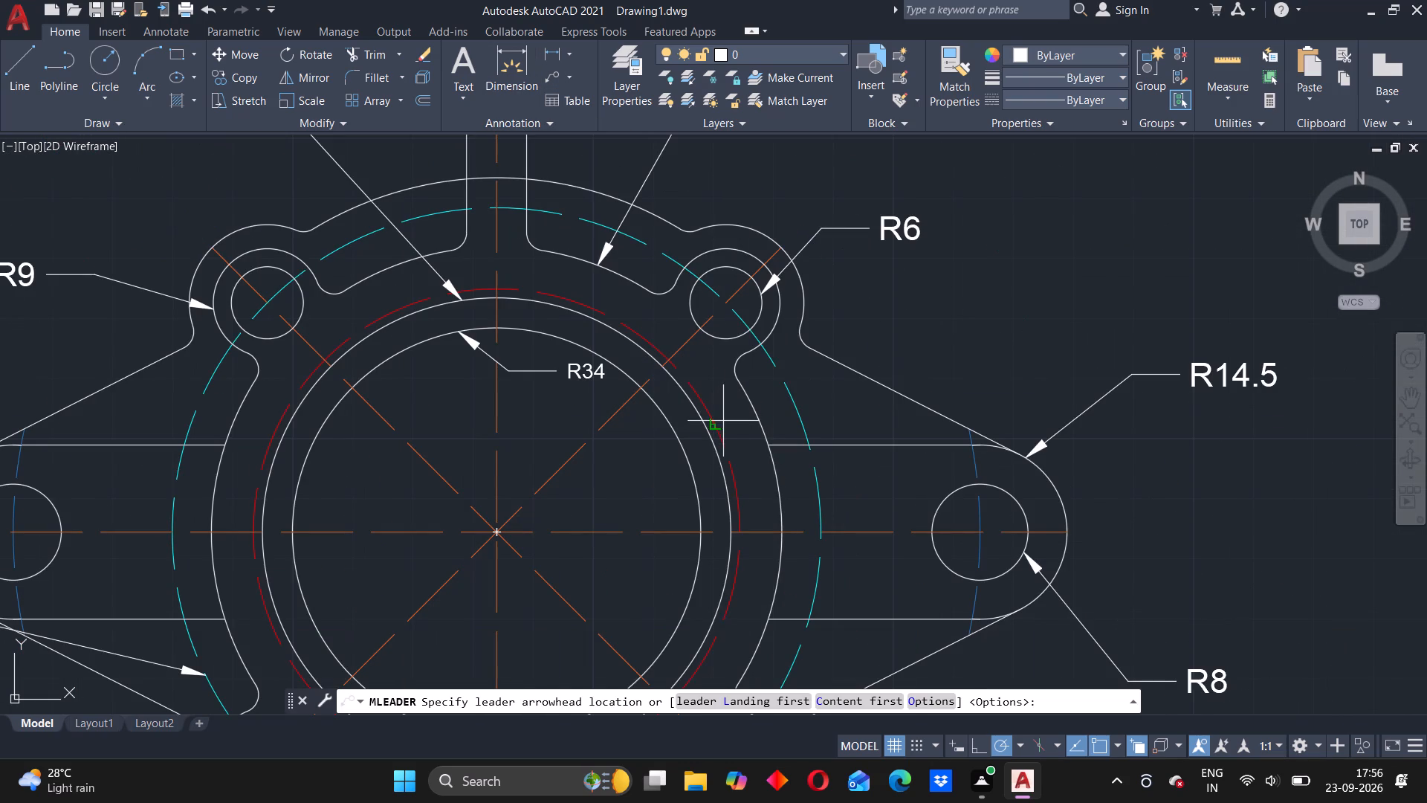
pyautogui.click(713, 429)
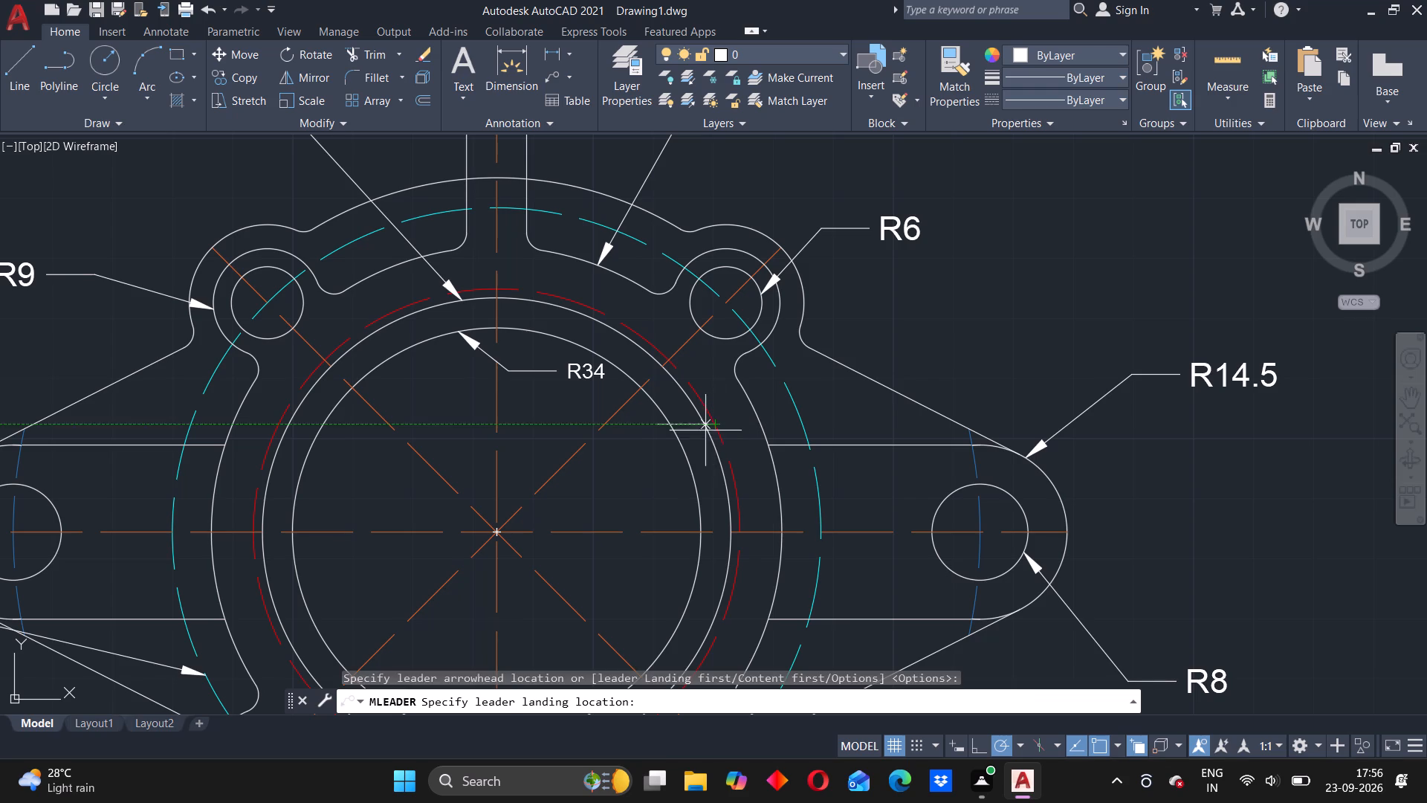
pyautogui.click(621, 487)
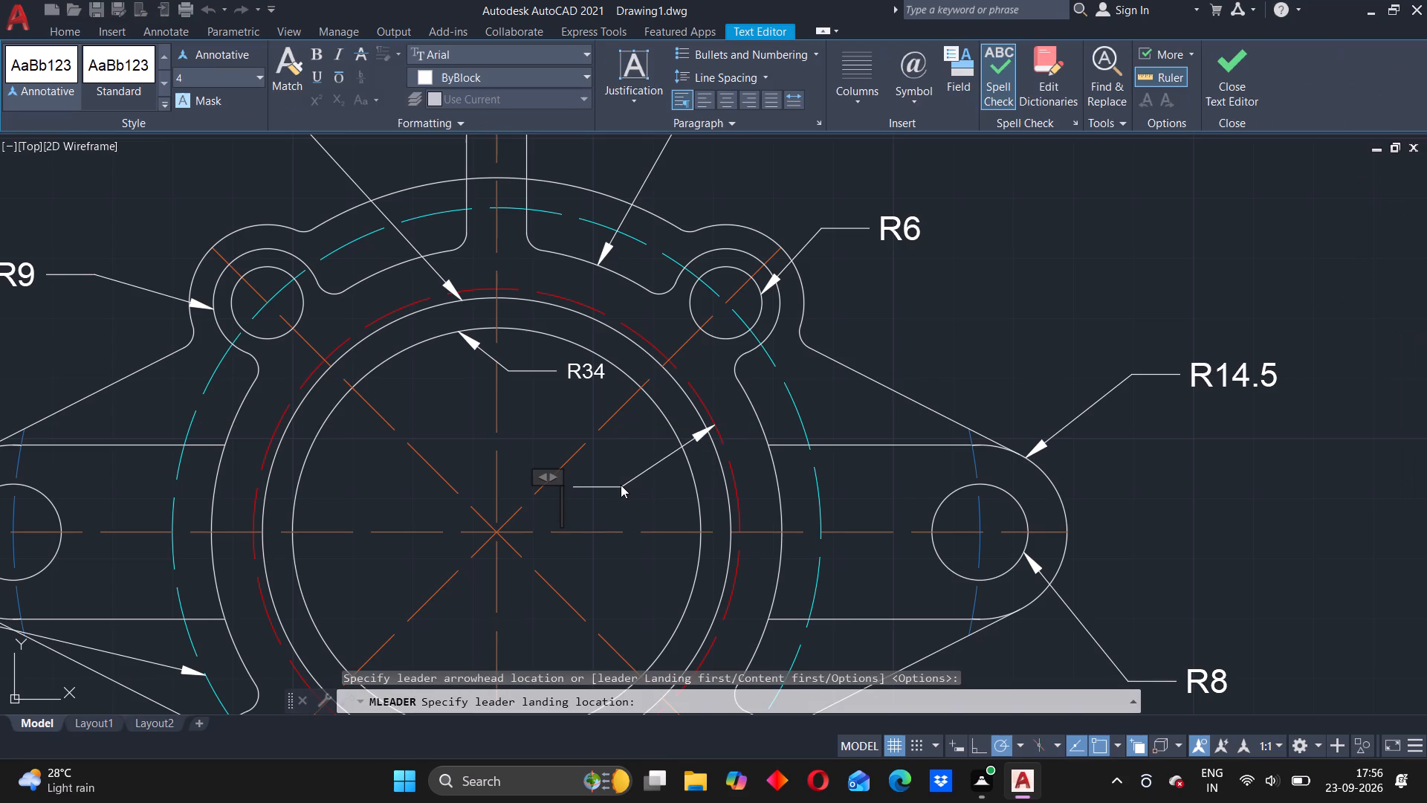
pyautogui.press('r')
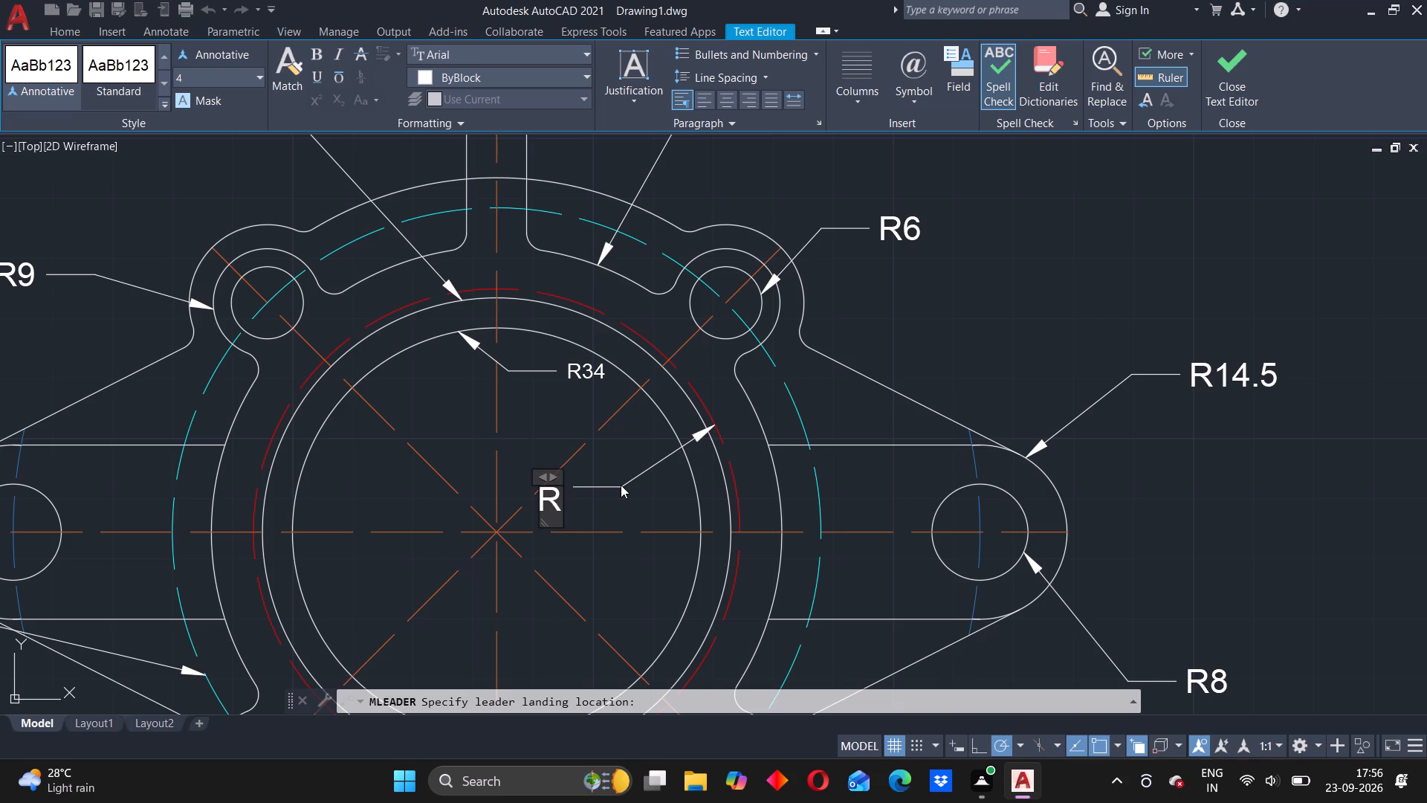
pyautogui.write('40.5')
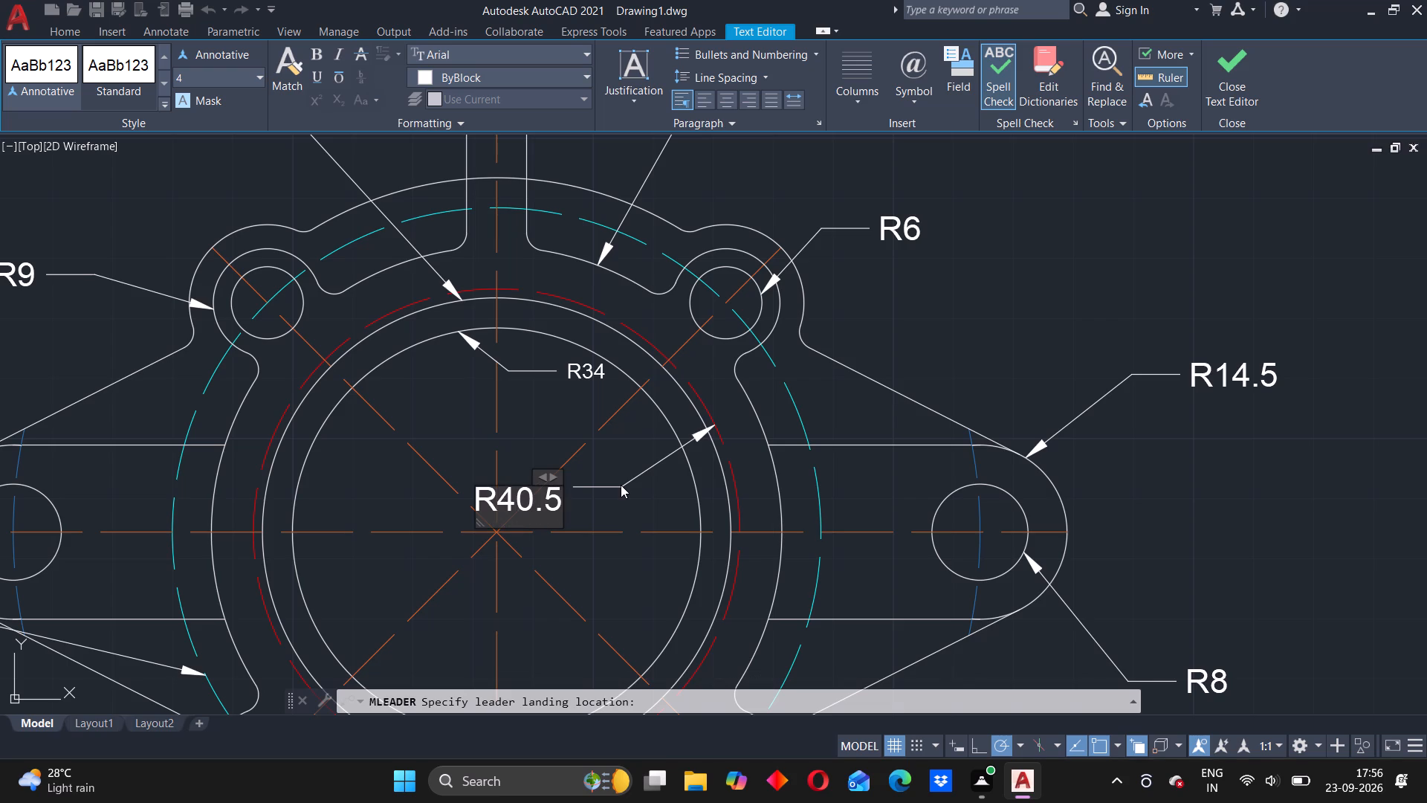
pyautogui.click(599, 507)
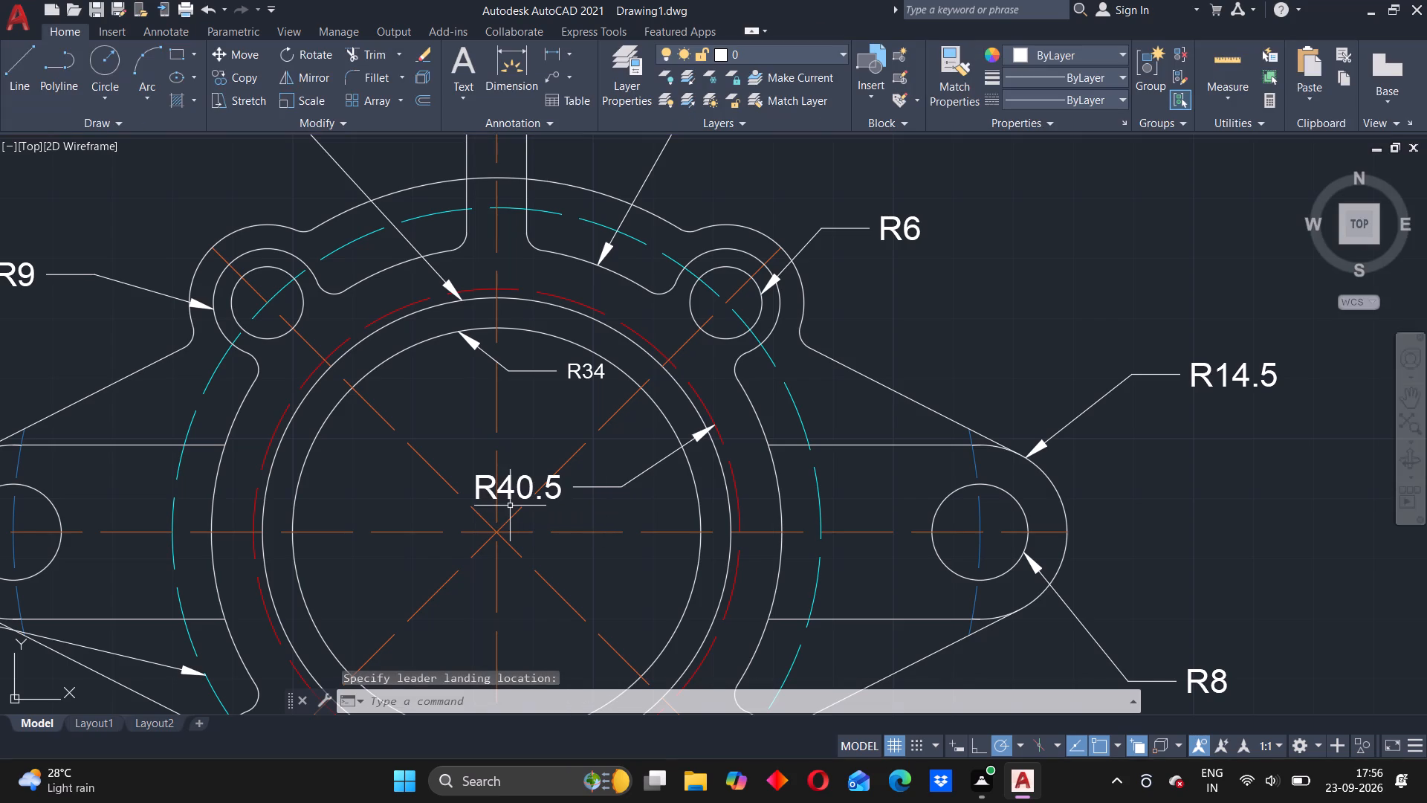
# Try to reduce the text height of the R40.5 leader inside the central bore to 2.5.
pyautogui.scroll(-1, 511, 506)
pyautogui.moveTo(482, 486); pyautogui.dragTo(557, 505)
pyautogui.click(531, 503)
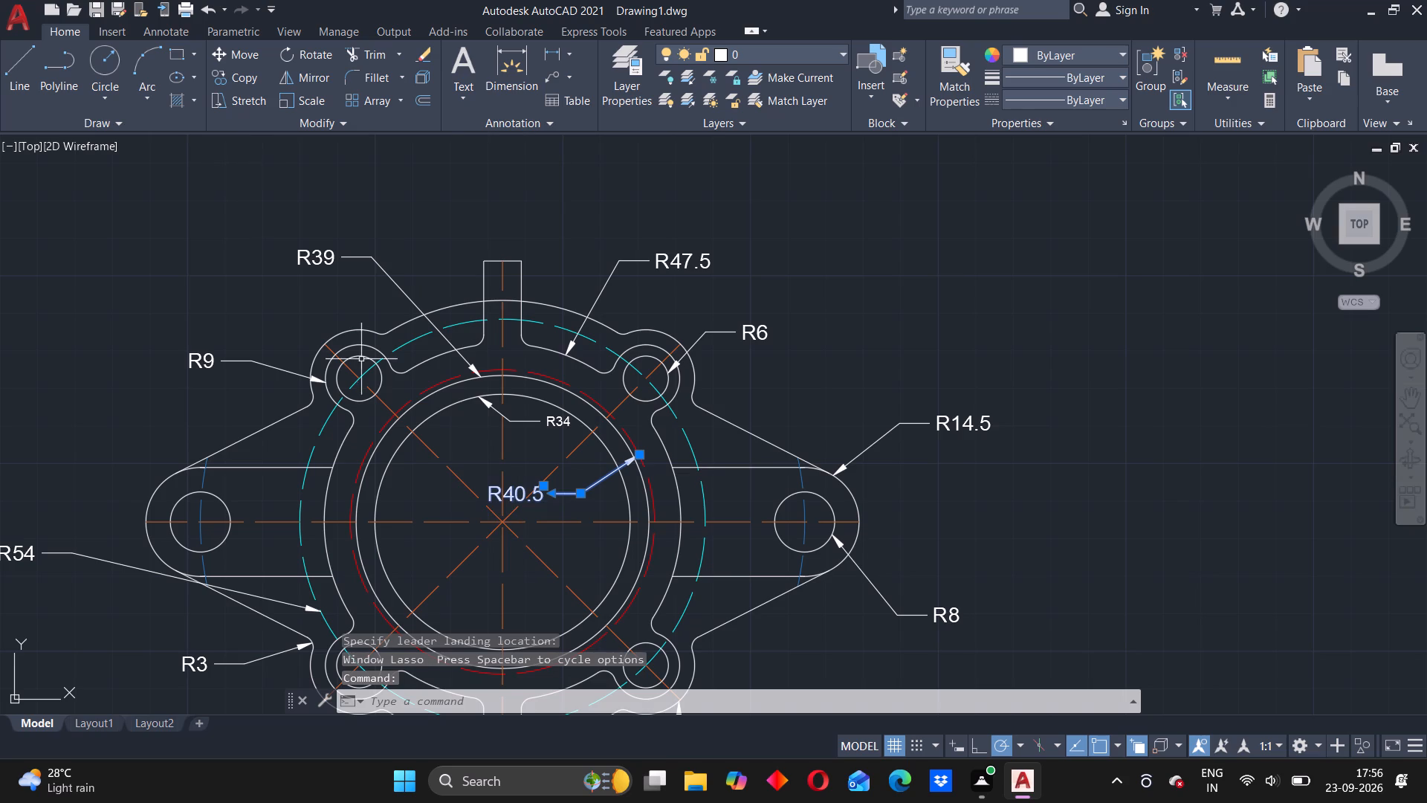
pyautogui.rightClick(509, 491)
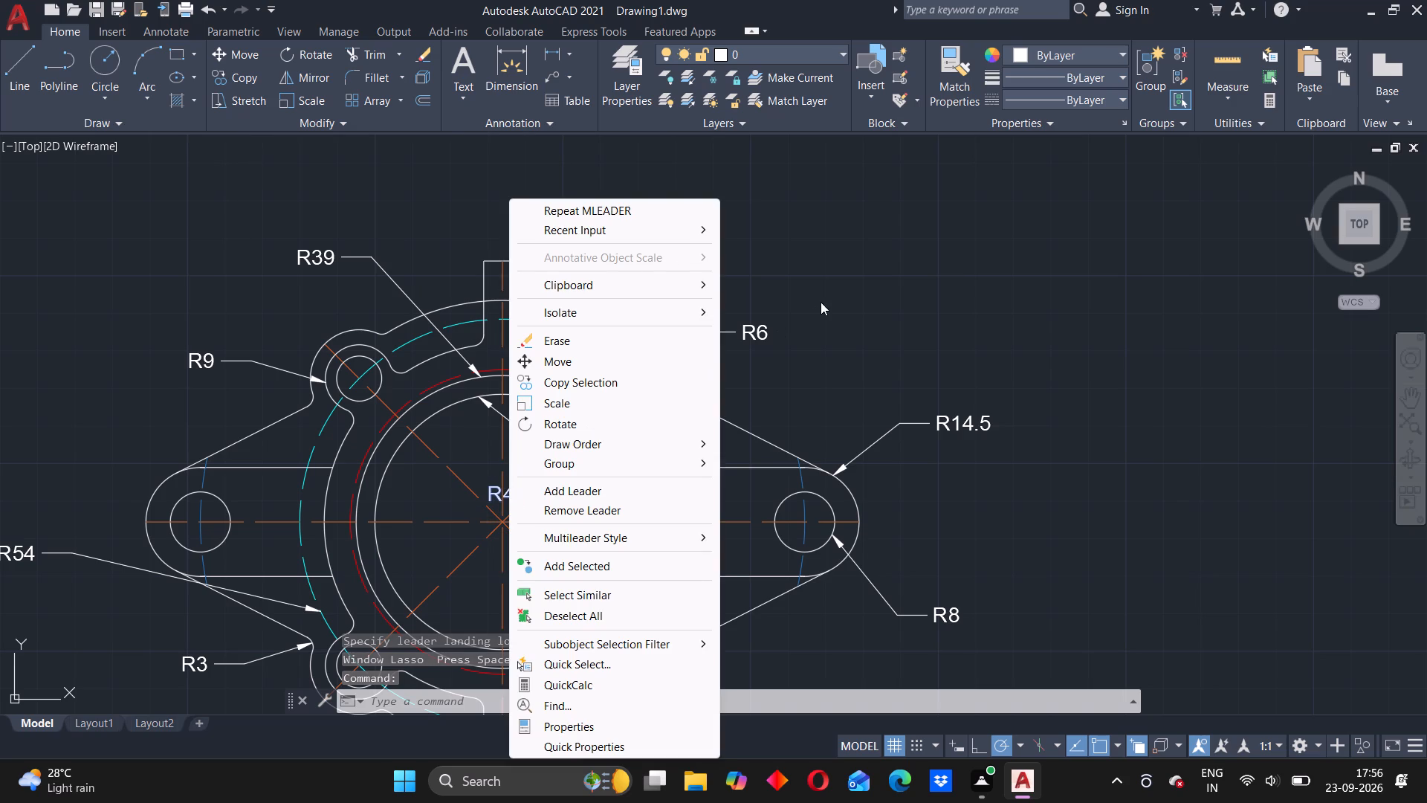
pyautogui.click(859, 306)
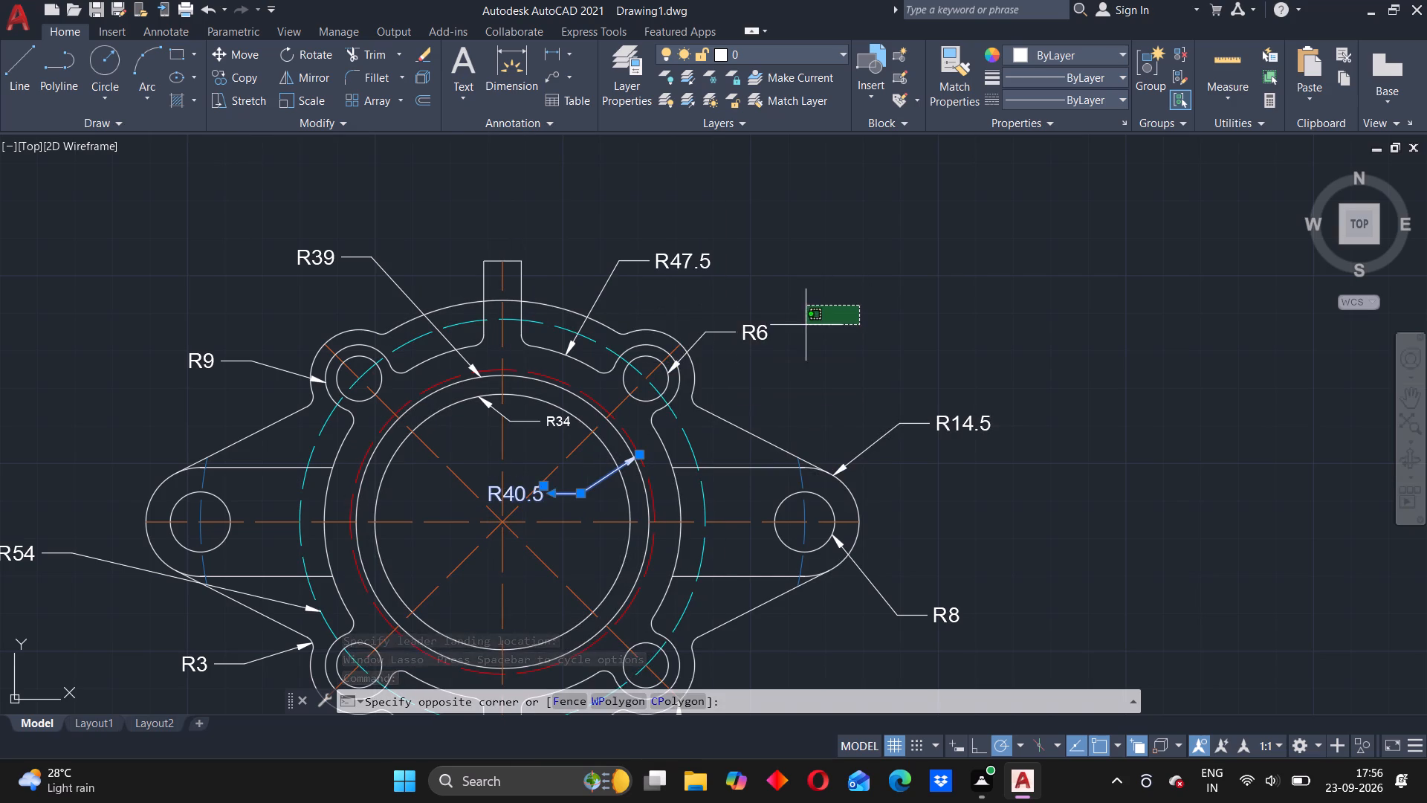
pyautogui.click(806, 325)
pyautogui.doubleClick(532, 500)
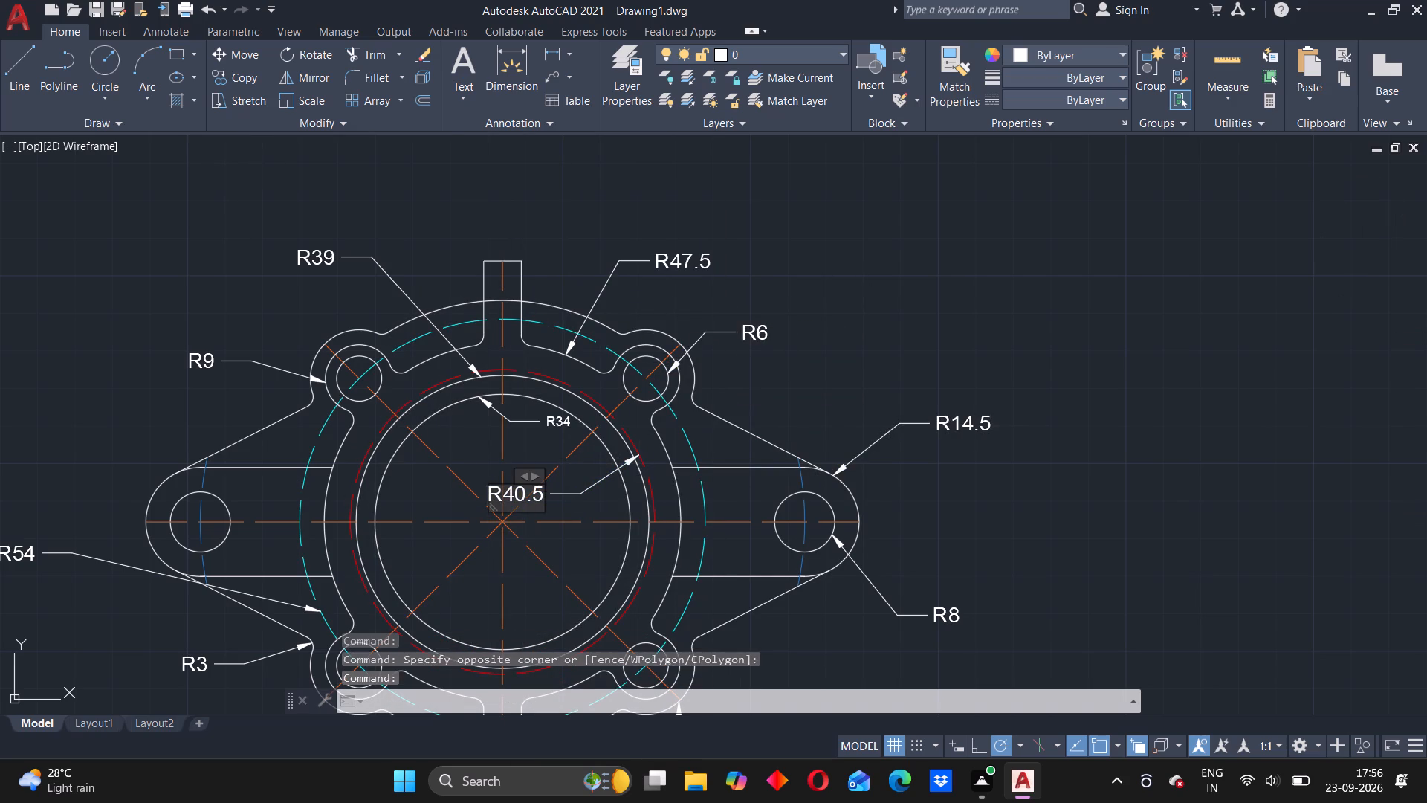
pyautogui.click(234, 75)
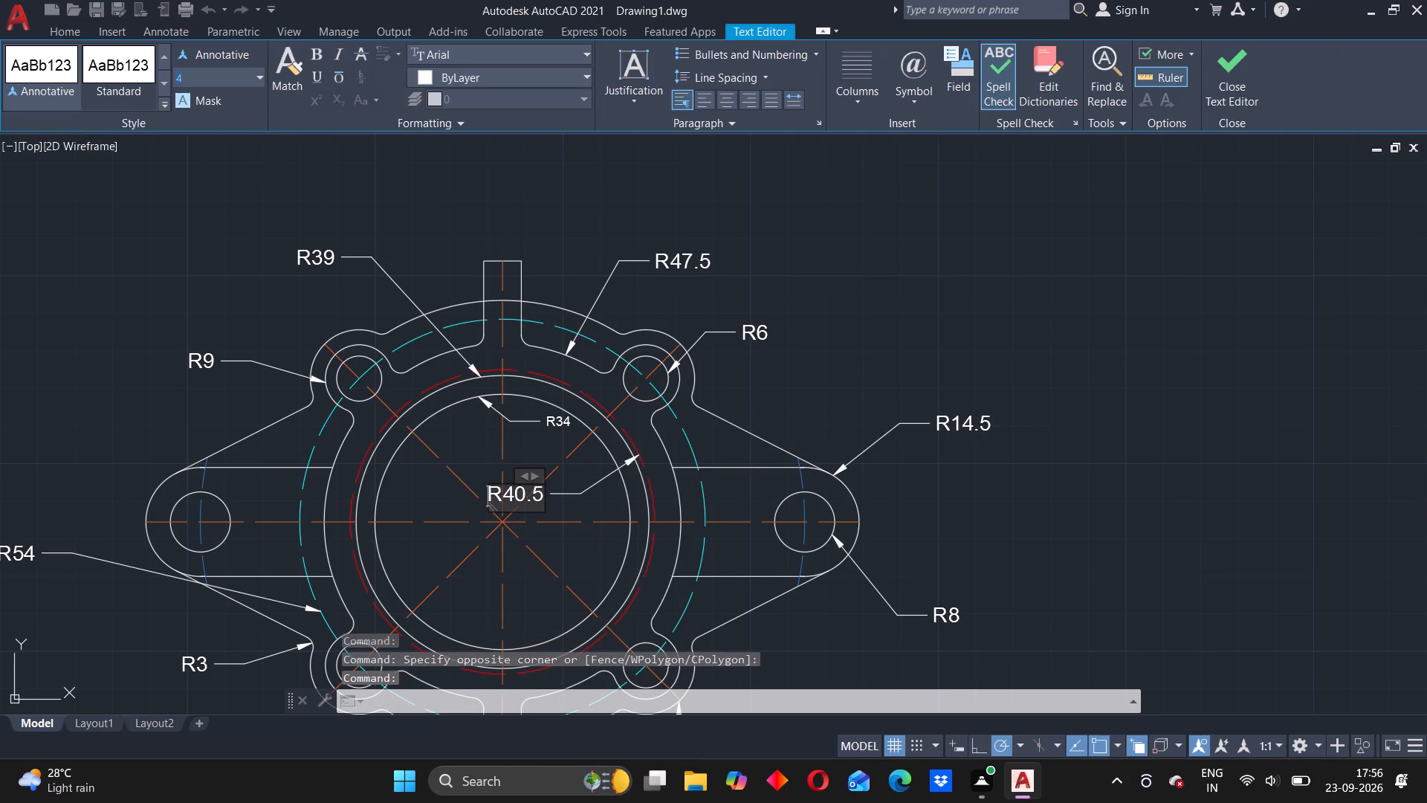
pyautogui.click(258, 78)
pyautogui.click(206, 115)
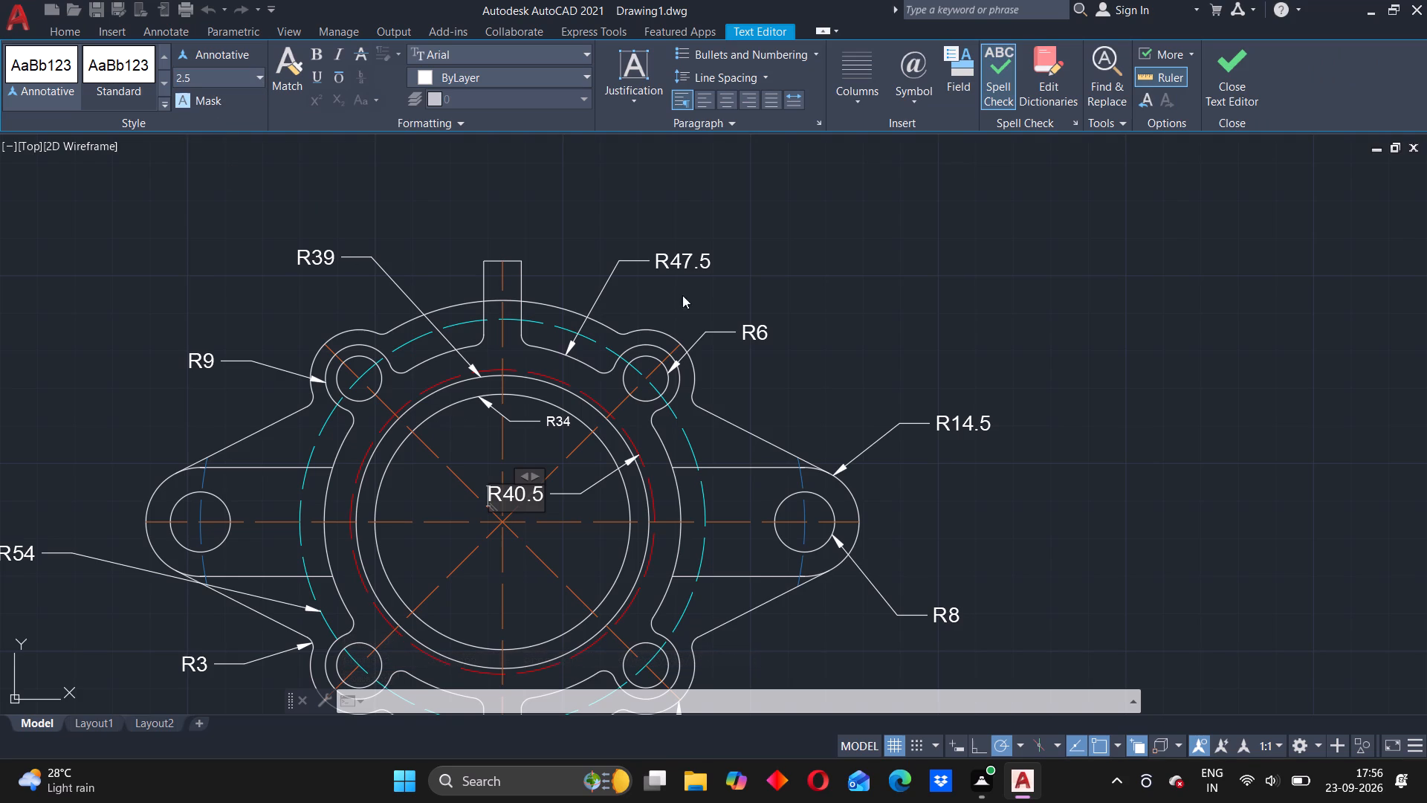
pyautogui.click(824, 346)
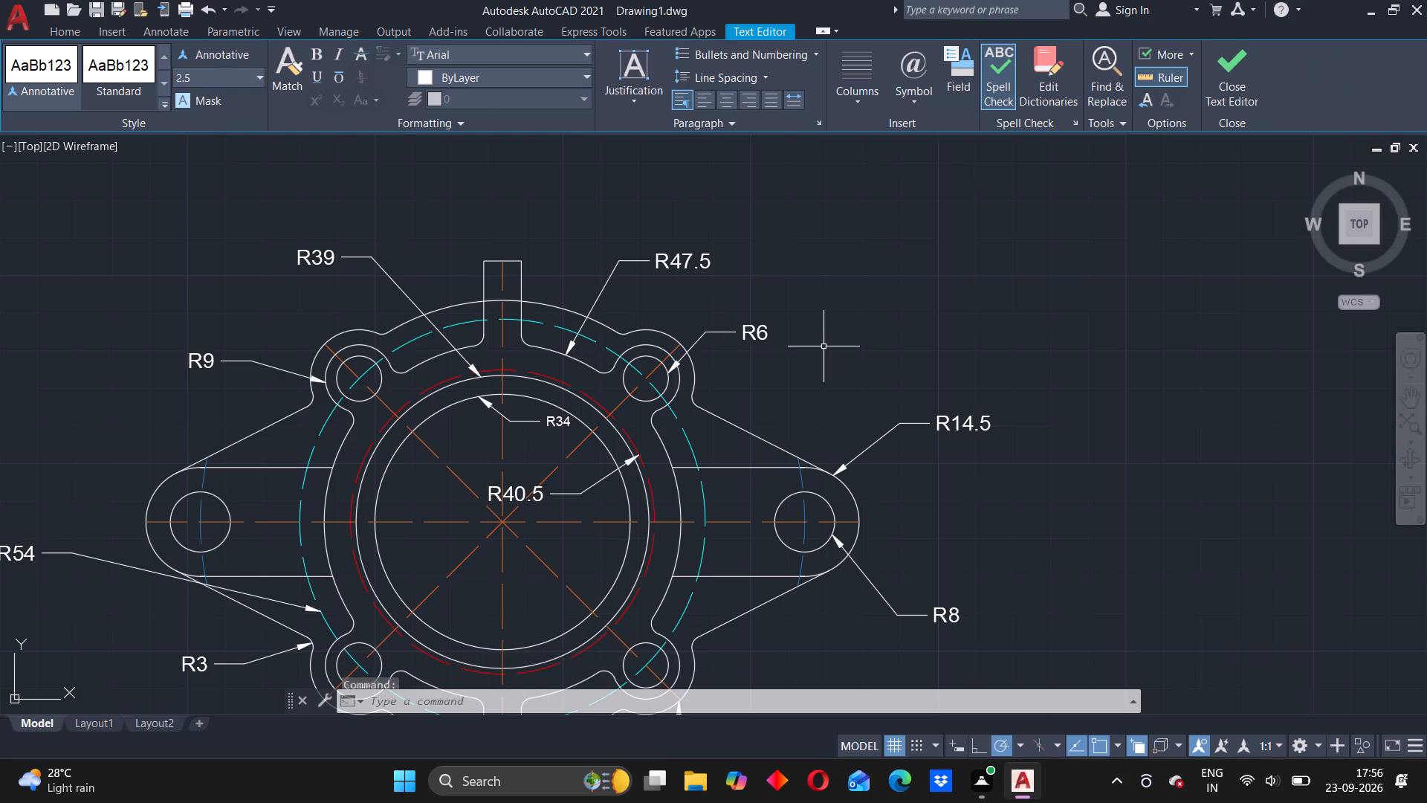
# Delete the R40.5 leader from inside the central bore.
pyautogui.click(518, 498)
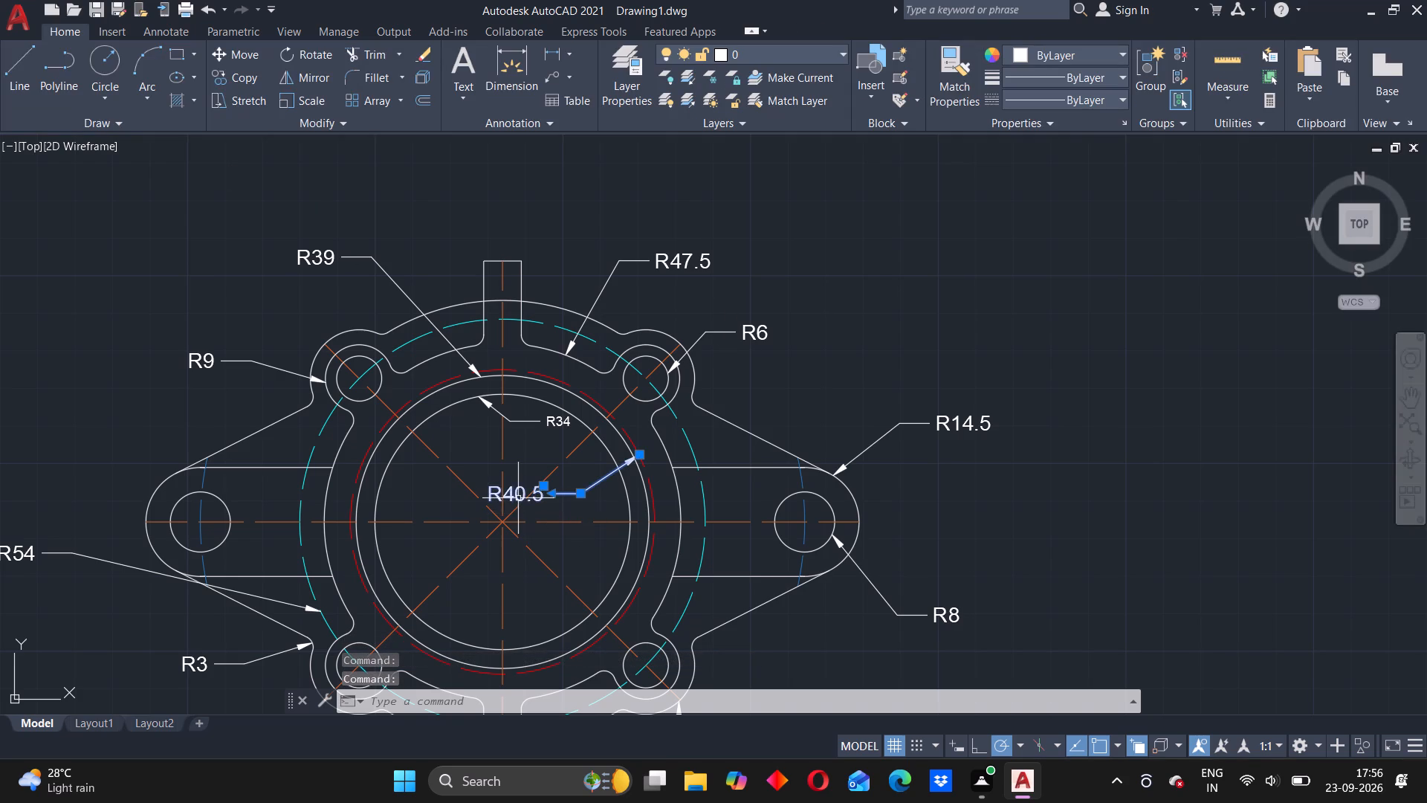
pyautogui.press('Delete')
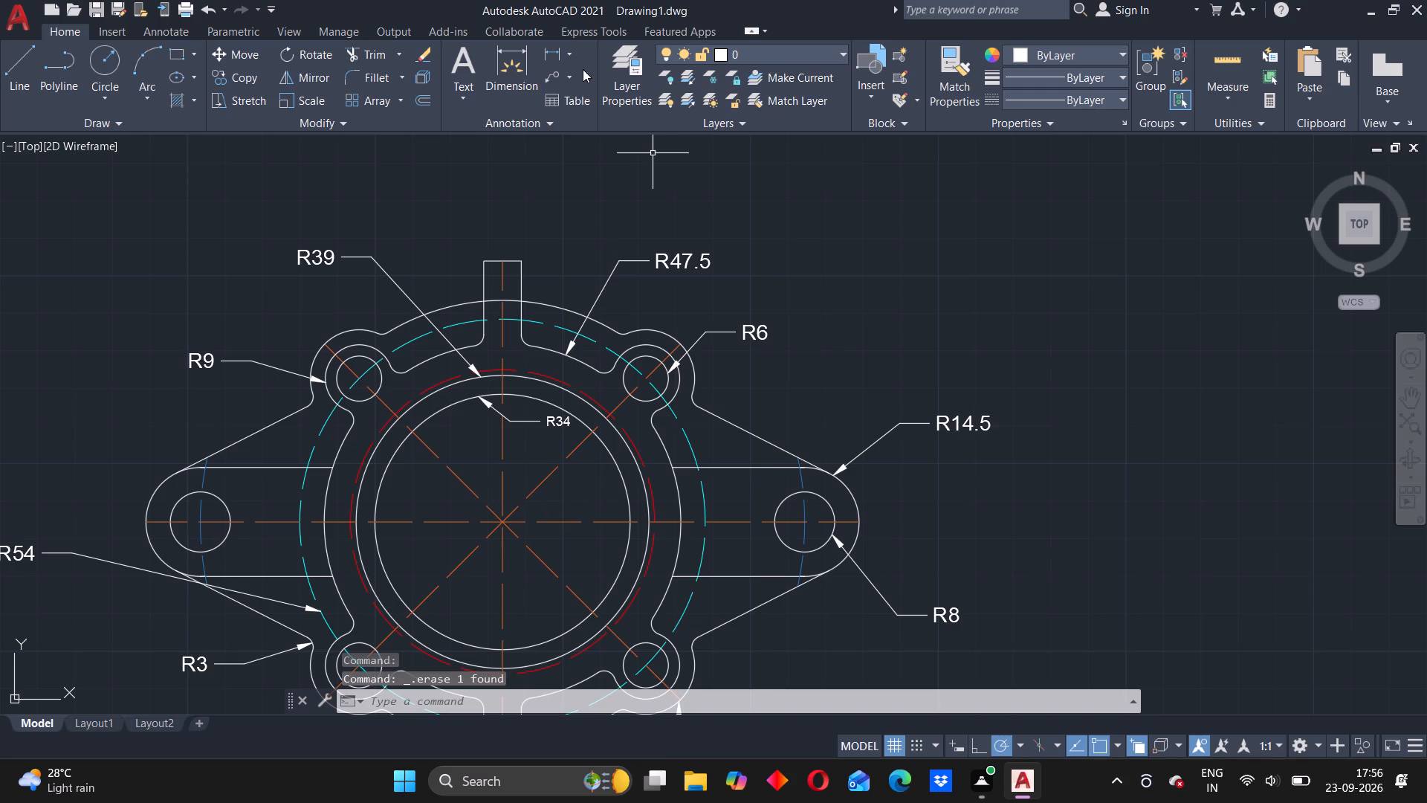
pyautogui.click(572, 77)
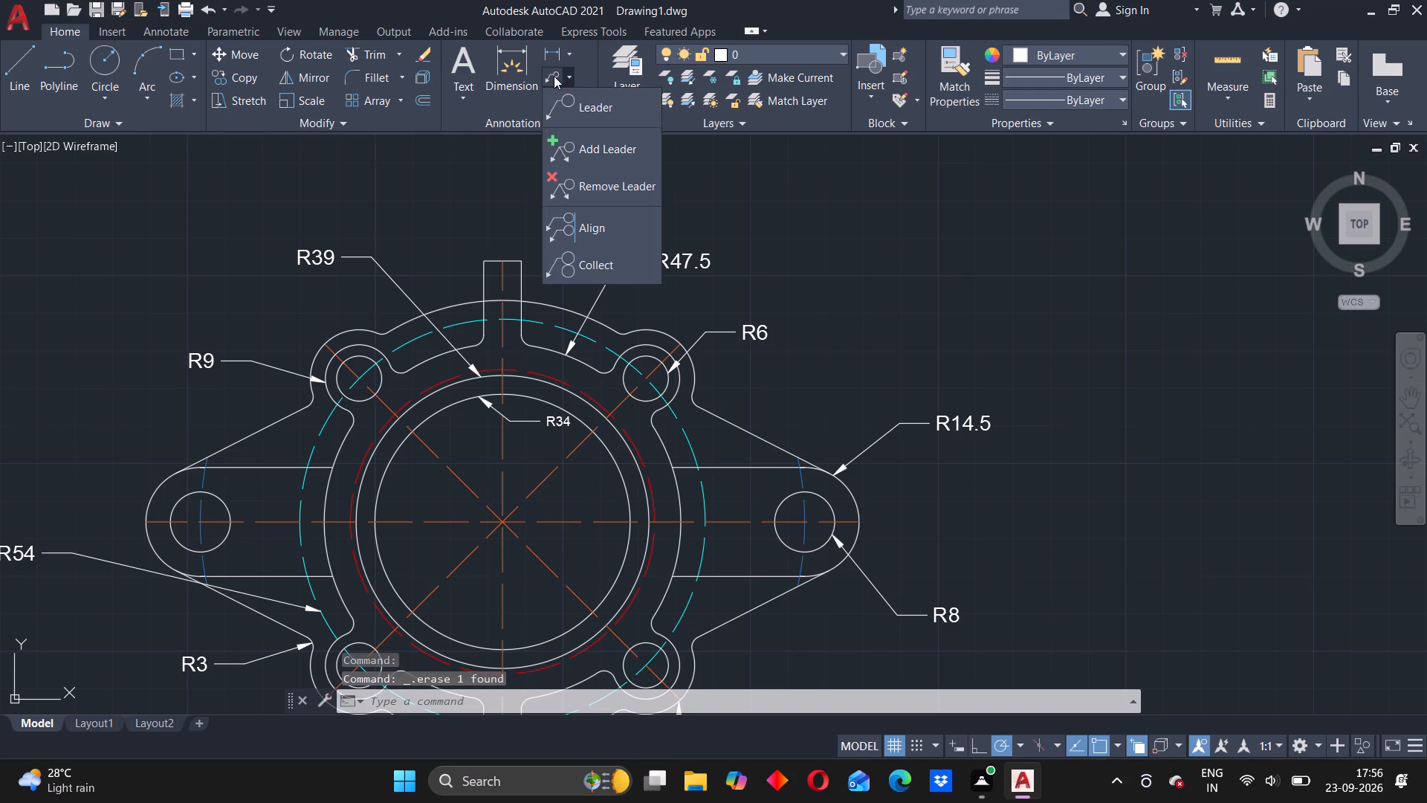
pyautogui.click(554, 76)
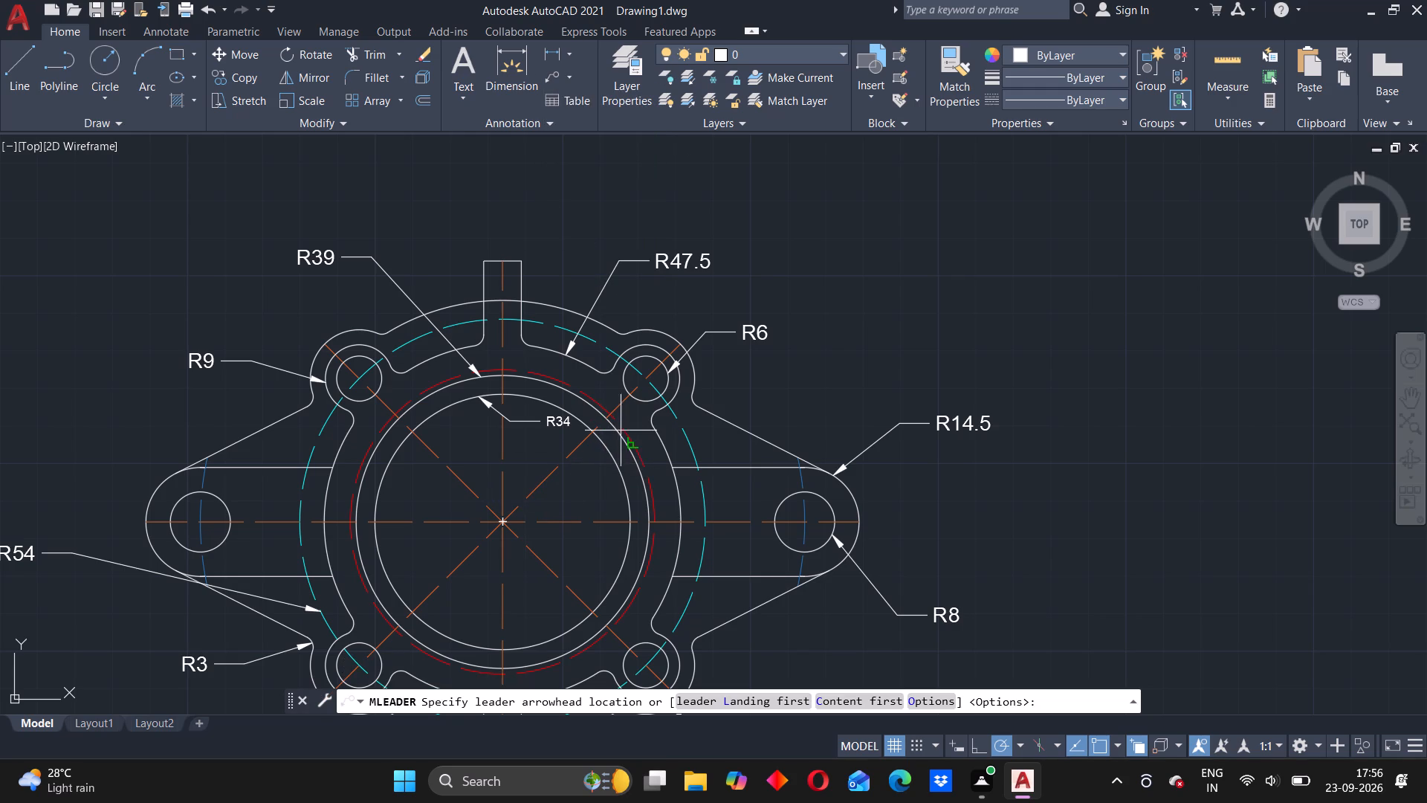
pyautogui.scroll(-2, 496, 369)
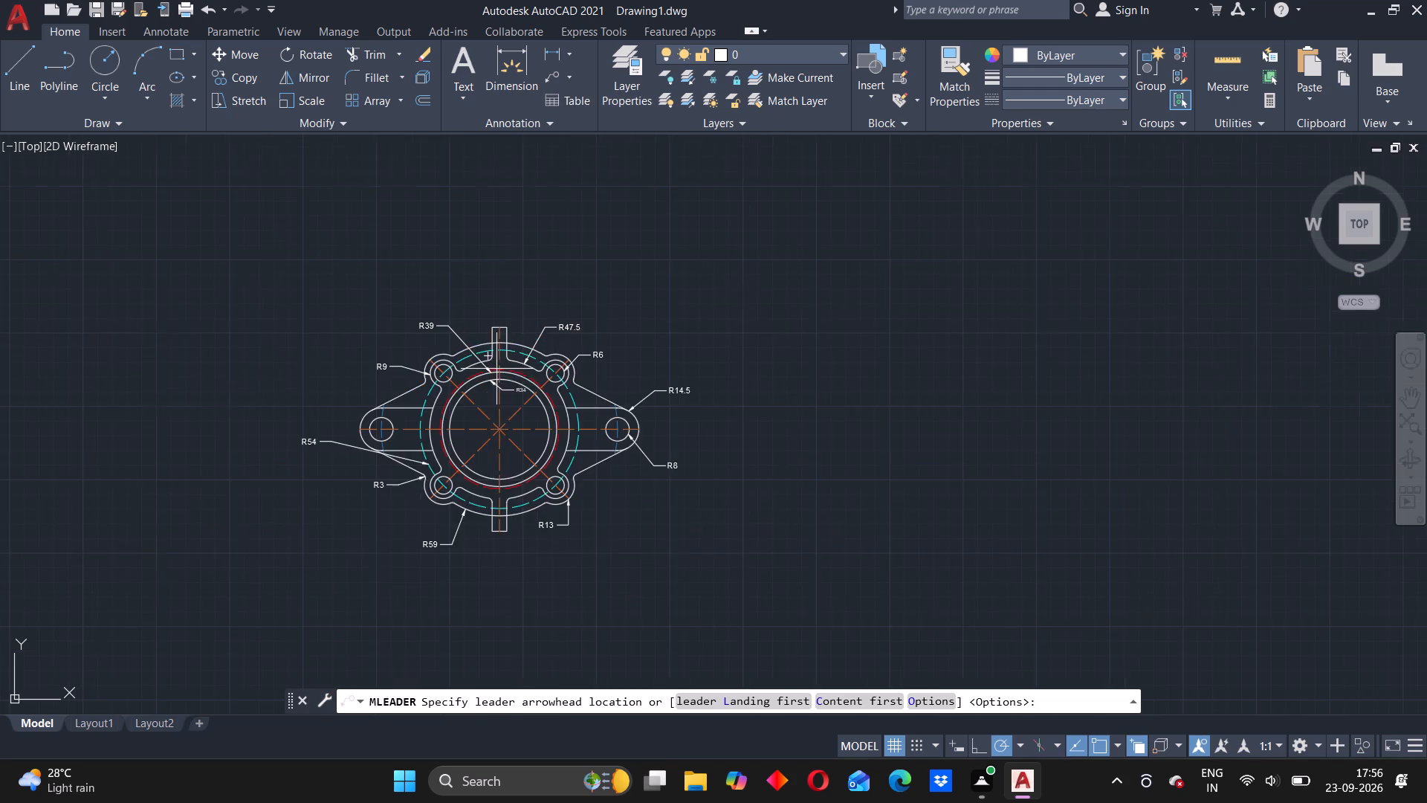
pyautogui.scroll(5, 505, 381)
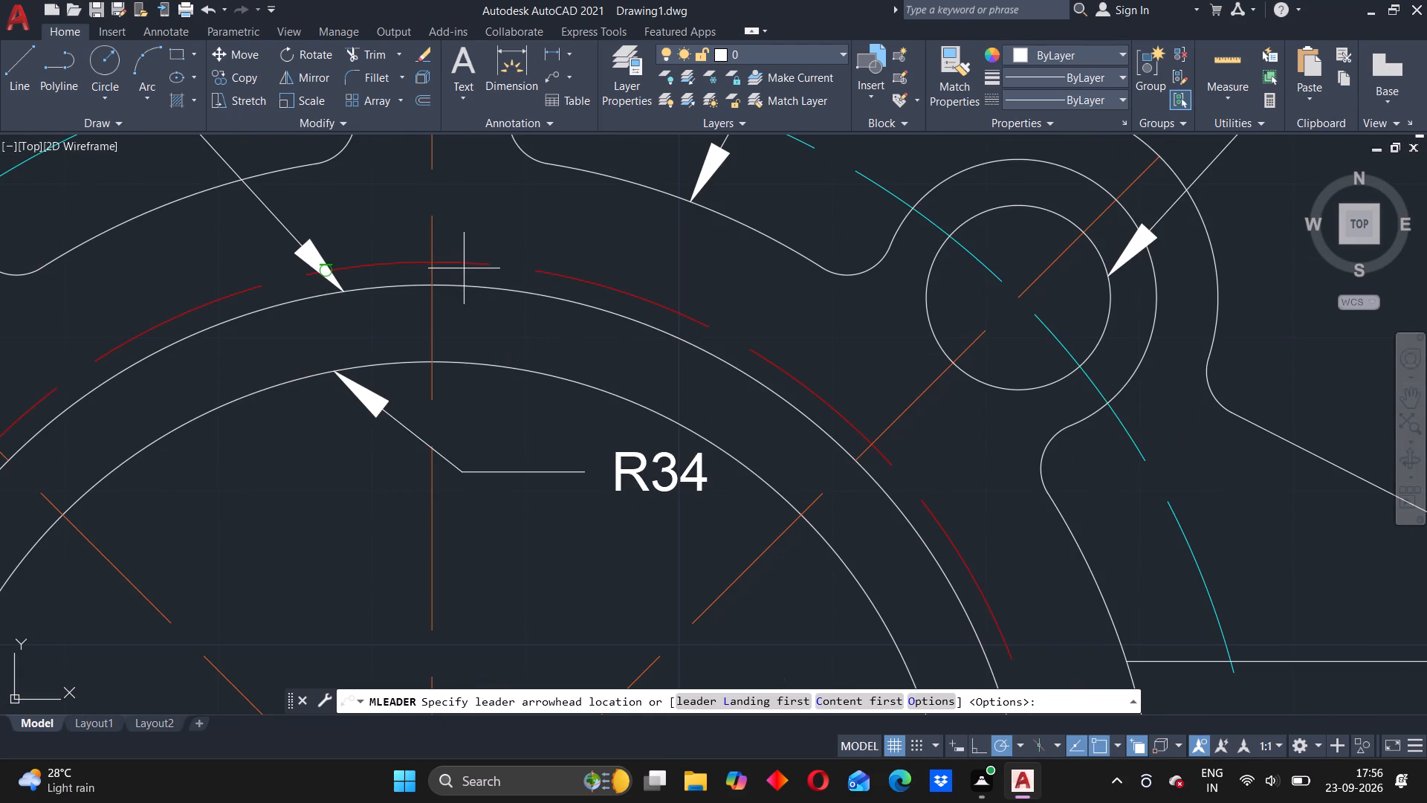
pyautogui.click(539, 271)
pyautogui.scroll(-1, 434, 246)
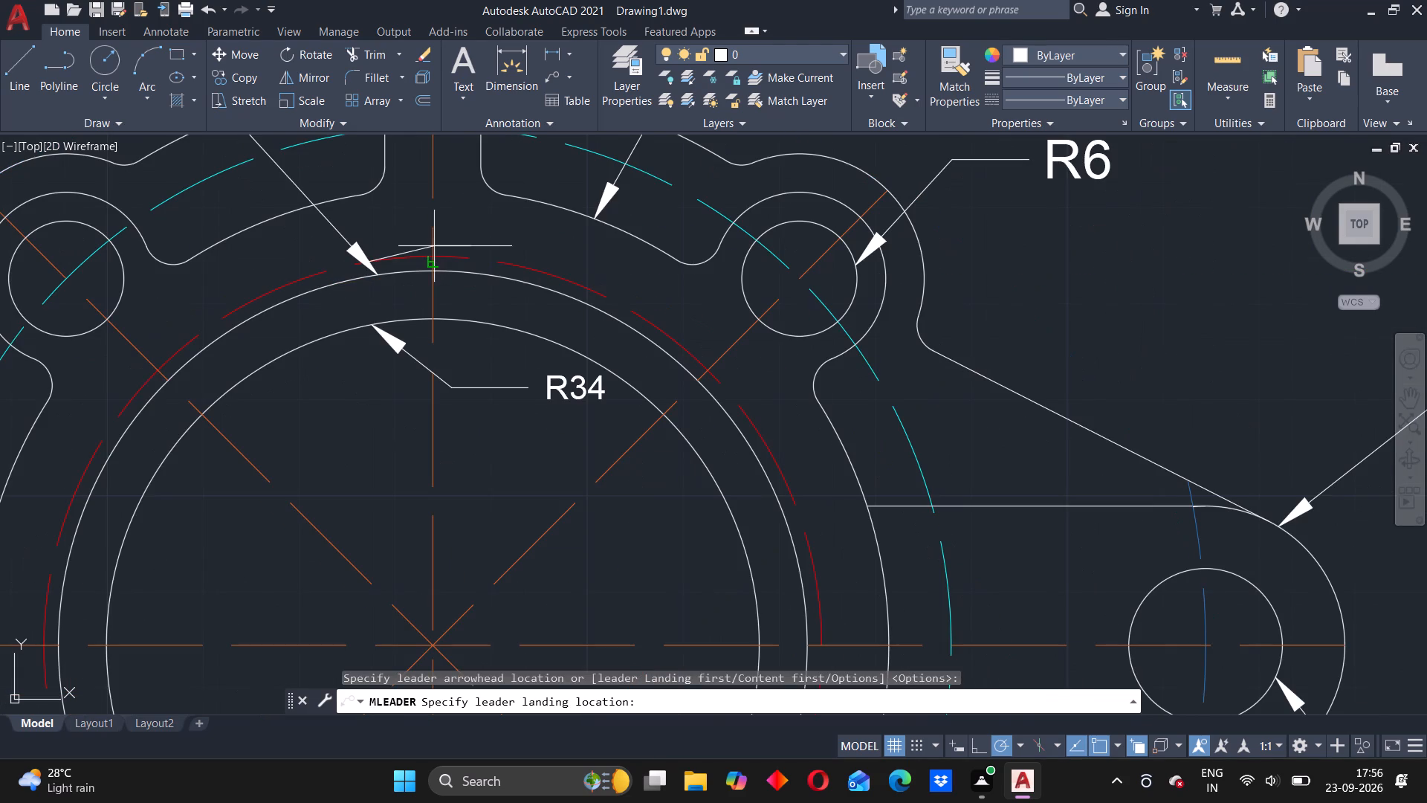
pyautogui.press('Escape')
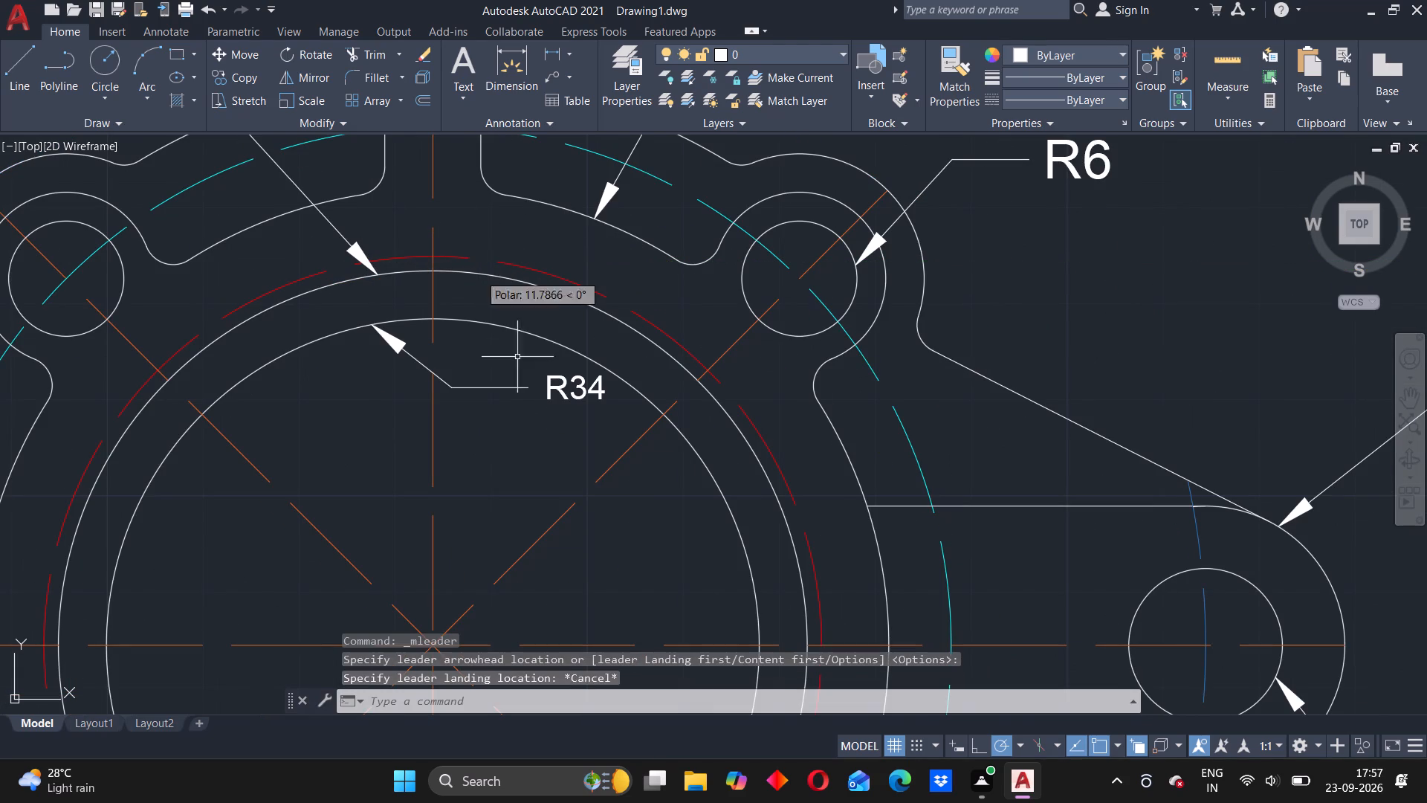
# Add a leader labelled R40.5 from outside the flange, below the right lug, to the lower-right part of the red dashed circle.
pyautogui.scroll(-2, 659, 471)
pyautogui.scroll(-1, 675, 558)
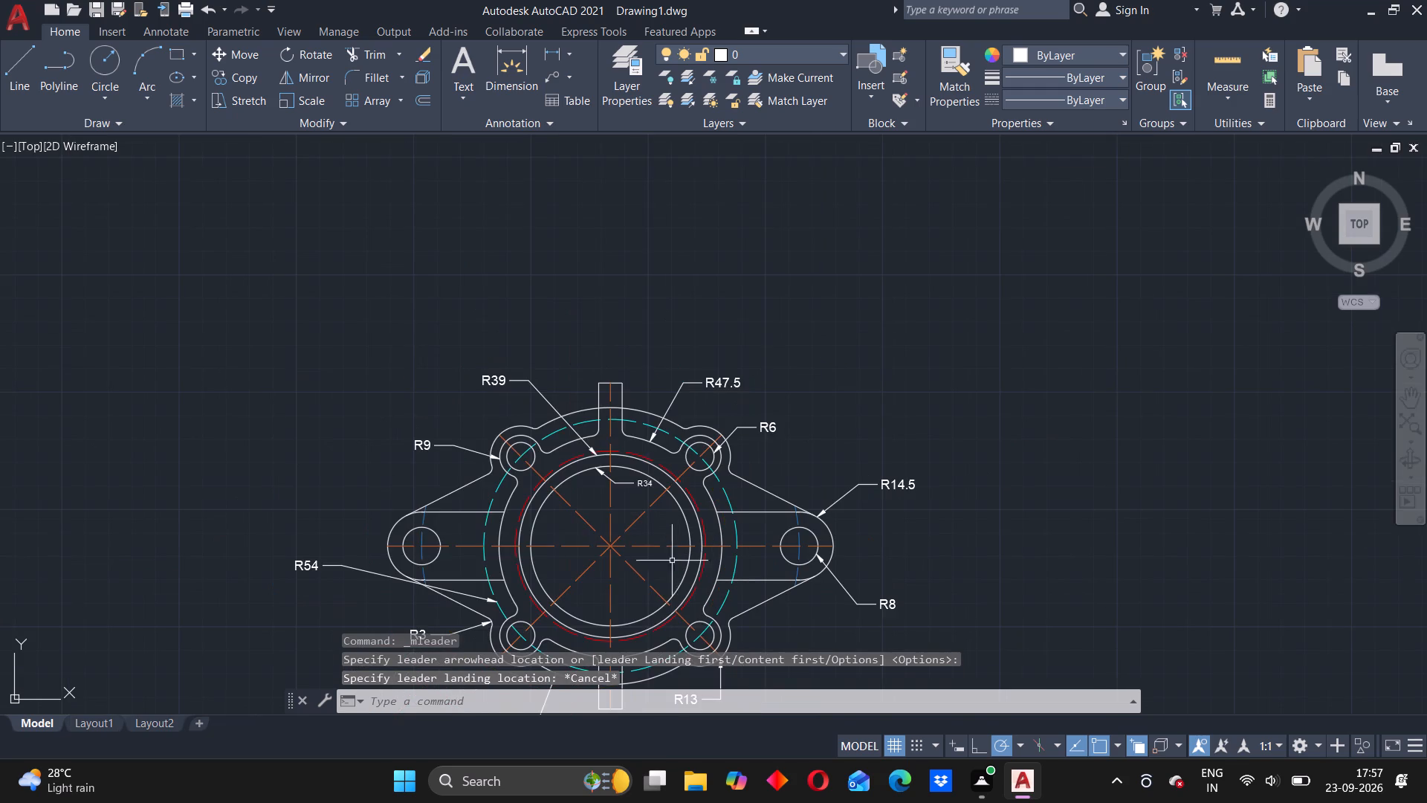
pyautogui.moveTo(661, 581); pyautogui.dragTo(696, 421, button='middle')
pyautogui.scroll(2, 720, 390)
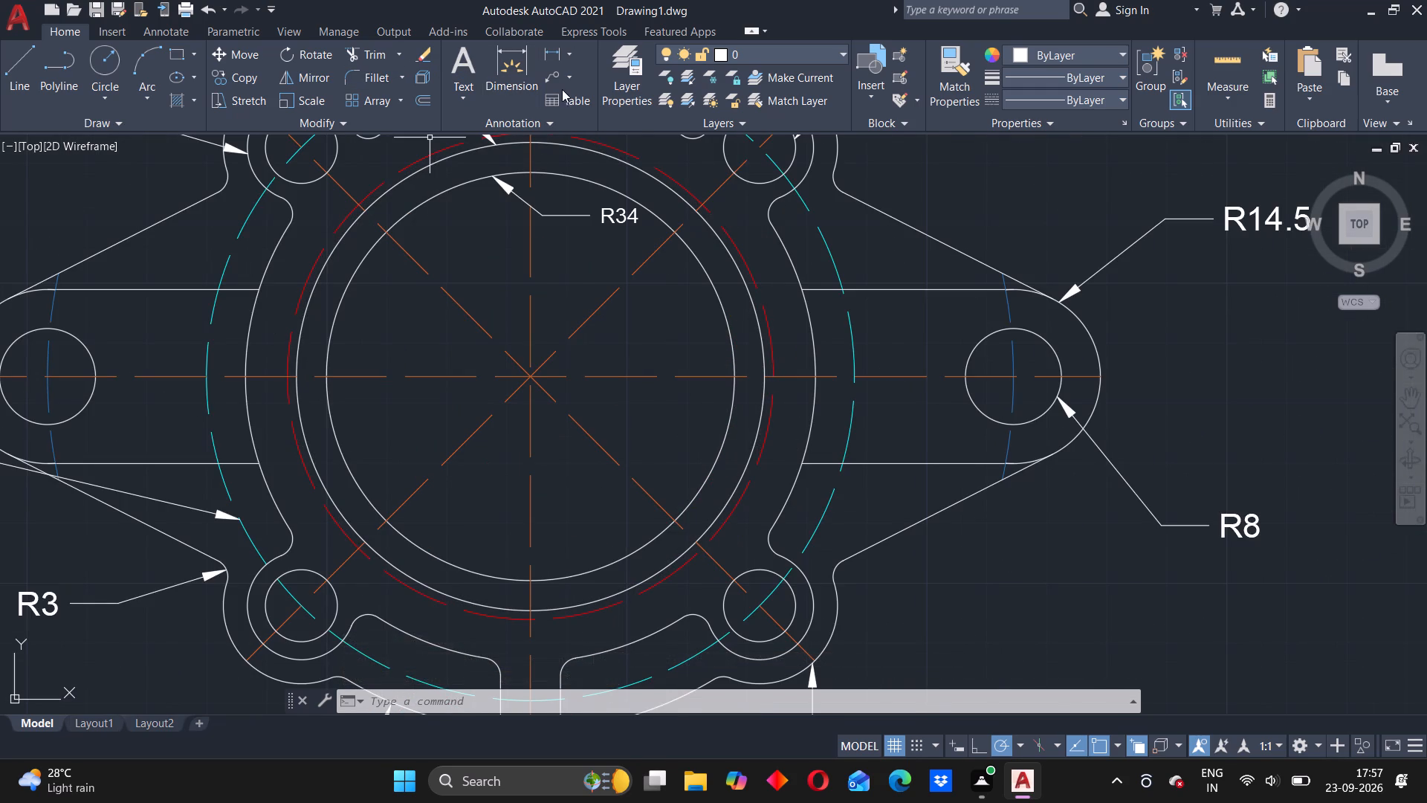
pyautogui.click(547, 75)
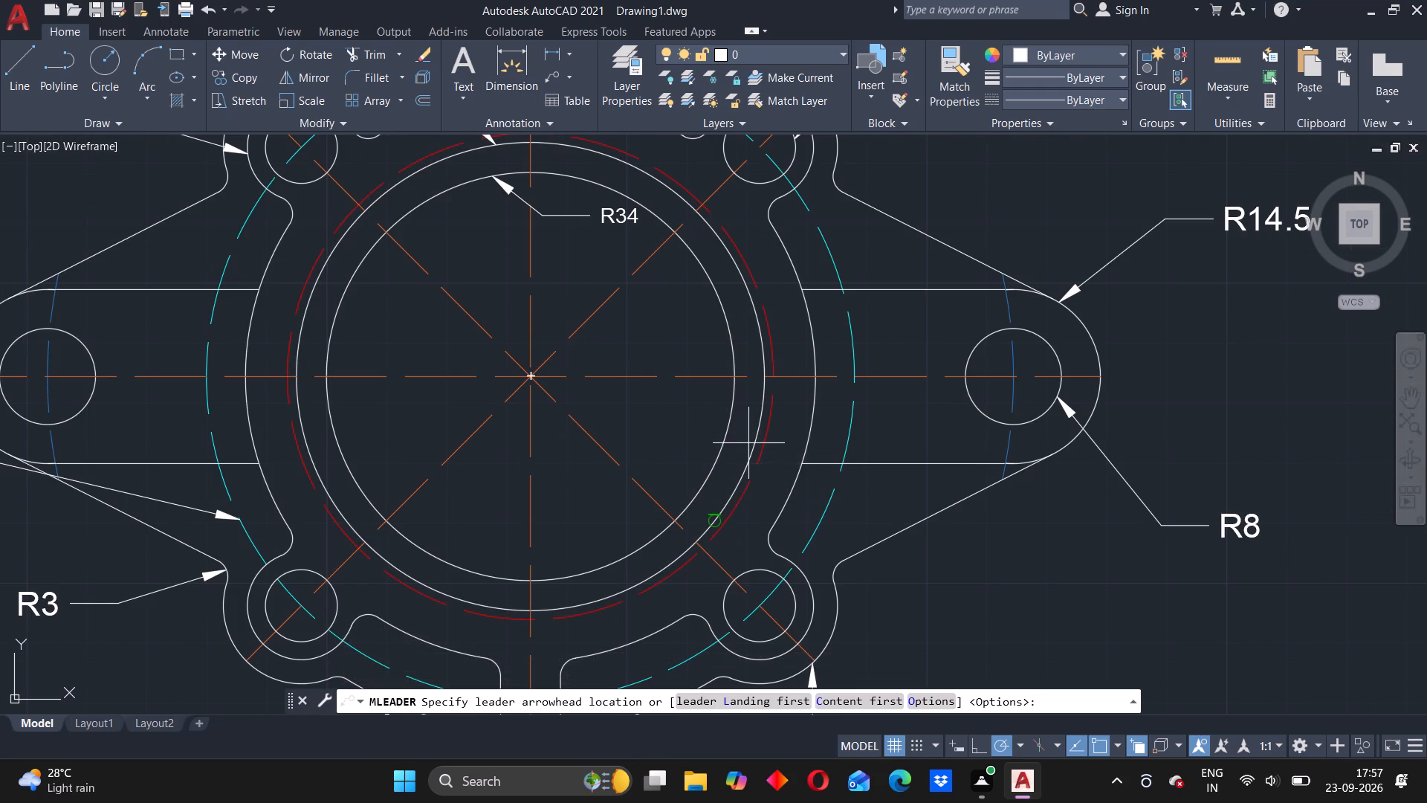
pyautogui.click(761, 451)
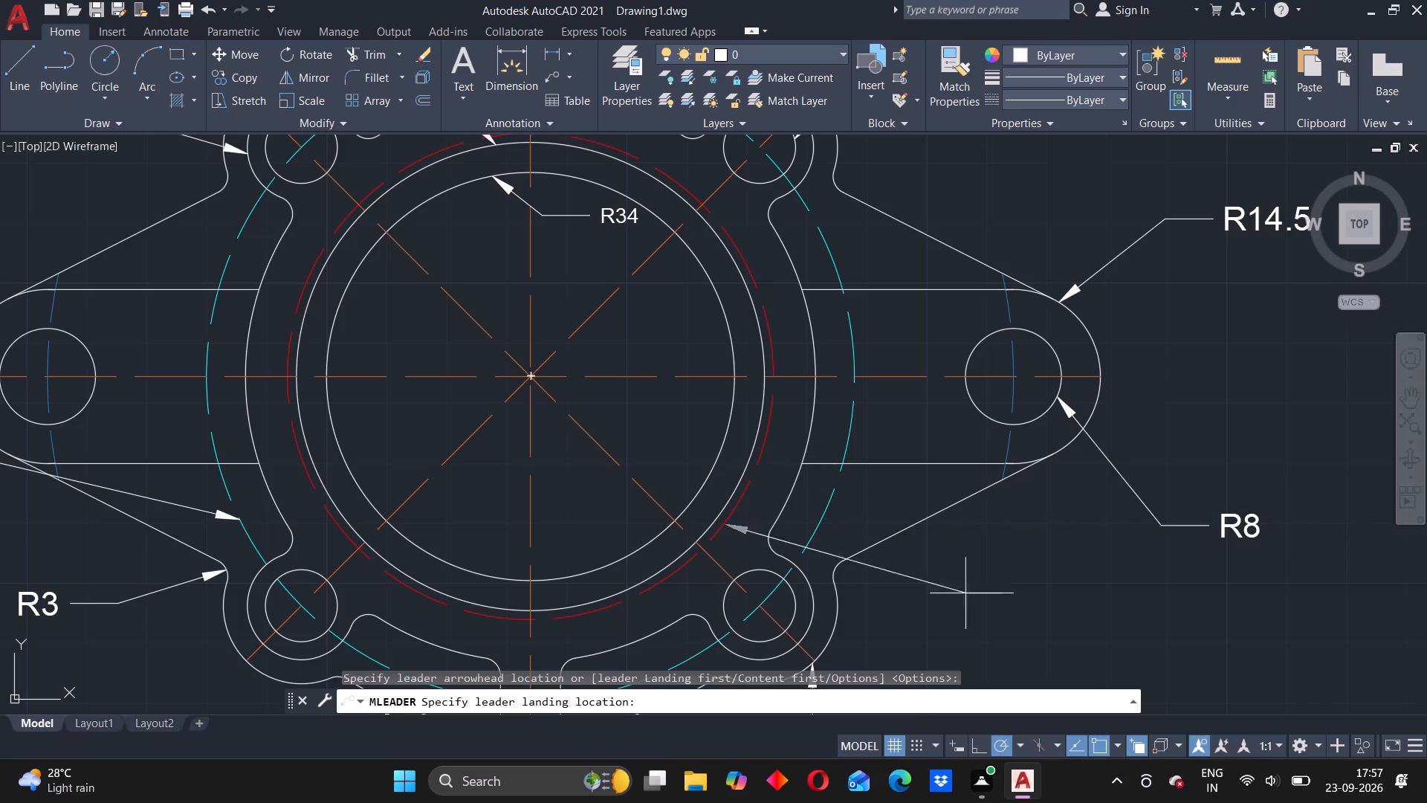
pyautogui.click(1023, 624)
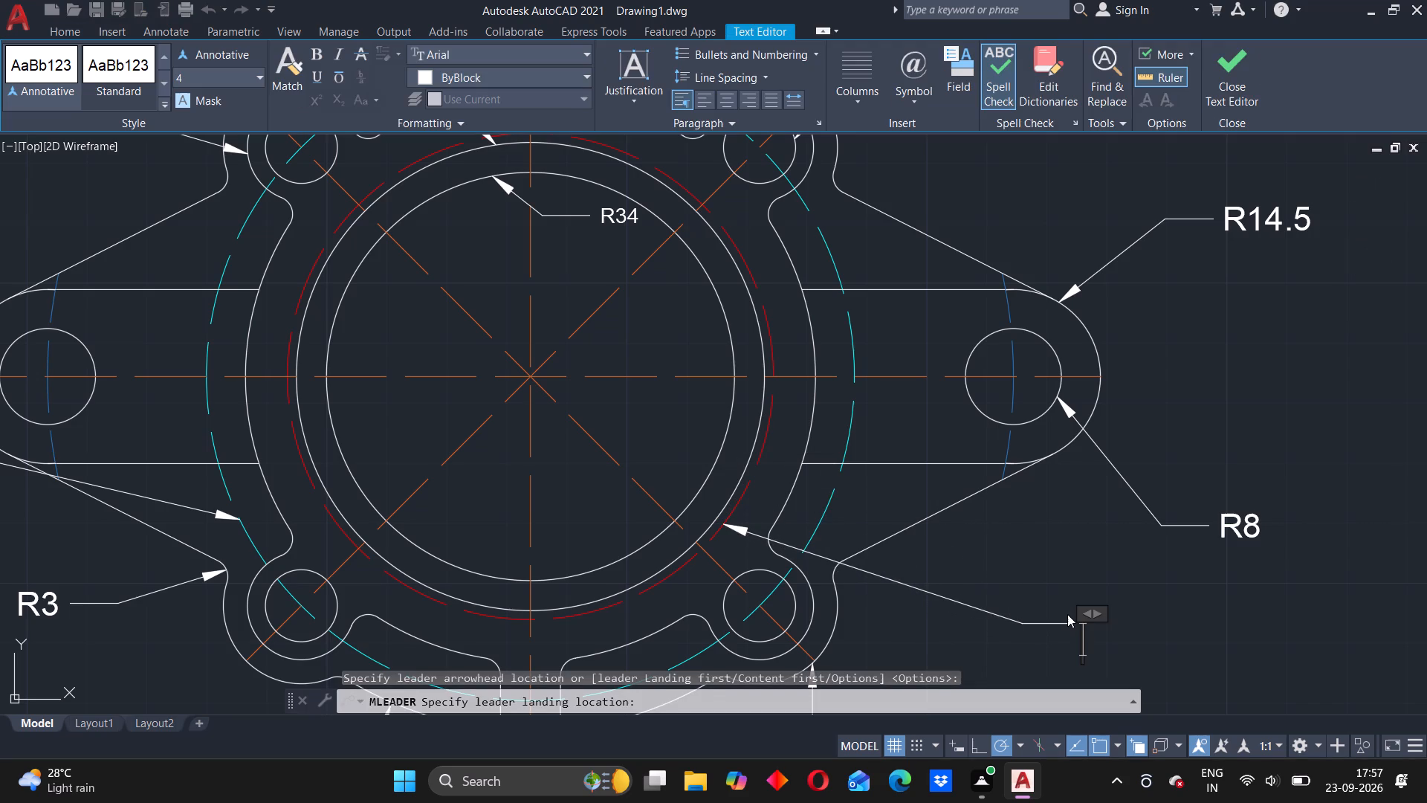
pyautogui.press('r')
pyautogui.press('4')
pyautogui.press('0')
pyautogui.write('.5')
pyautogui.click(1086, 561)
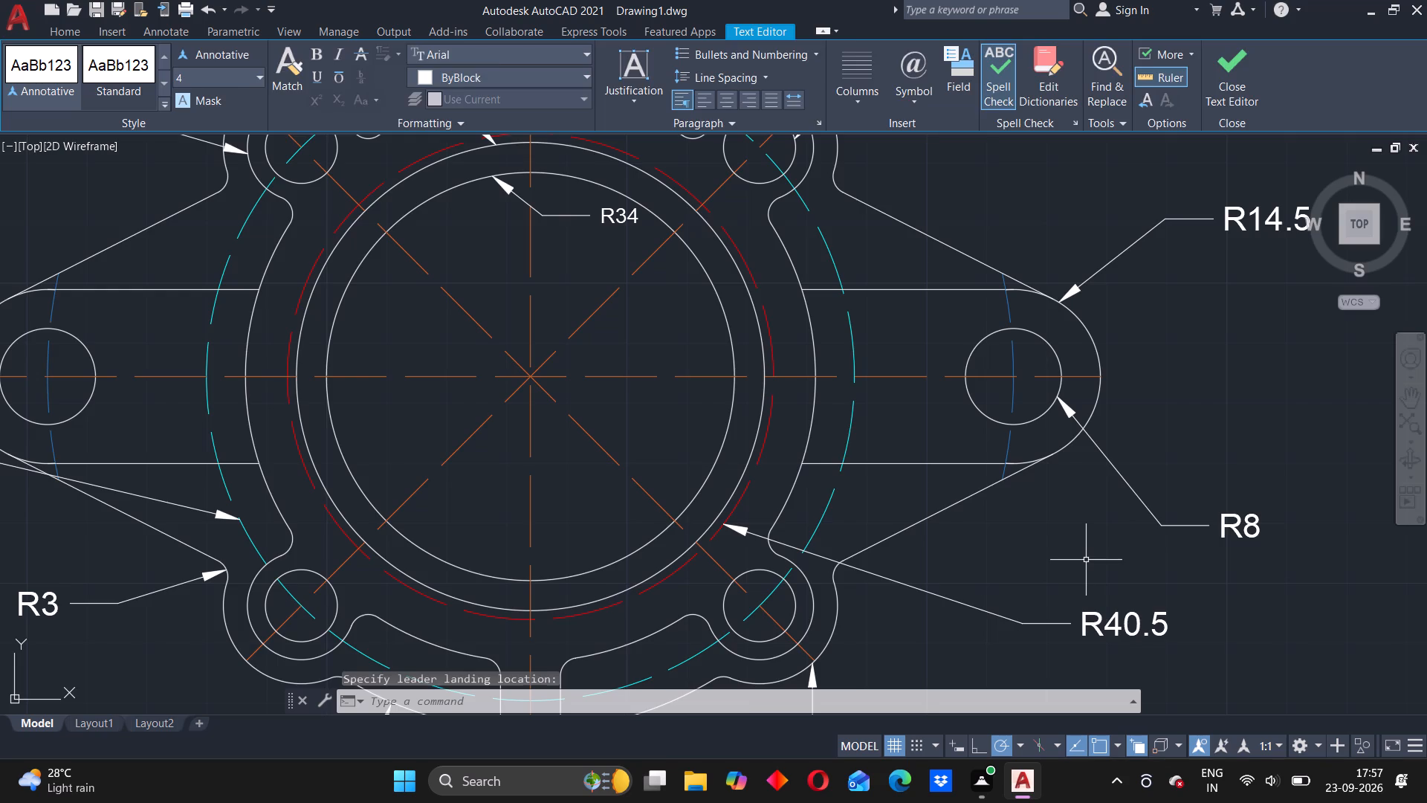
# Add a horizontal linear dimension for the top tab's width, placed just above the tab.
pyautogui.scroll(-2, 1019, 593)
pyautogui.moveTo(948, 619); pyautogui.dragTo(880, 425, button='middle')
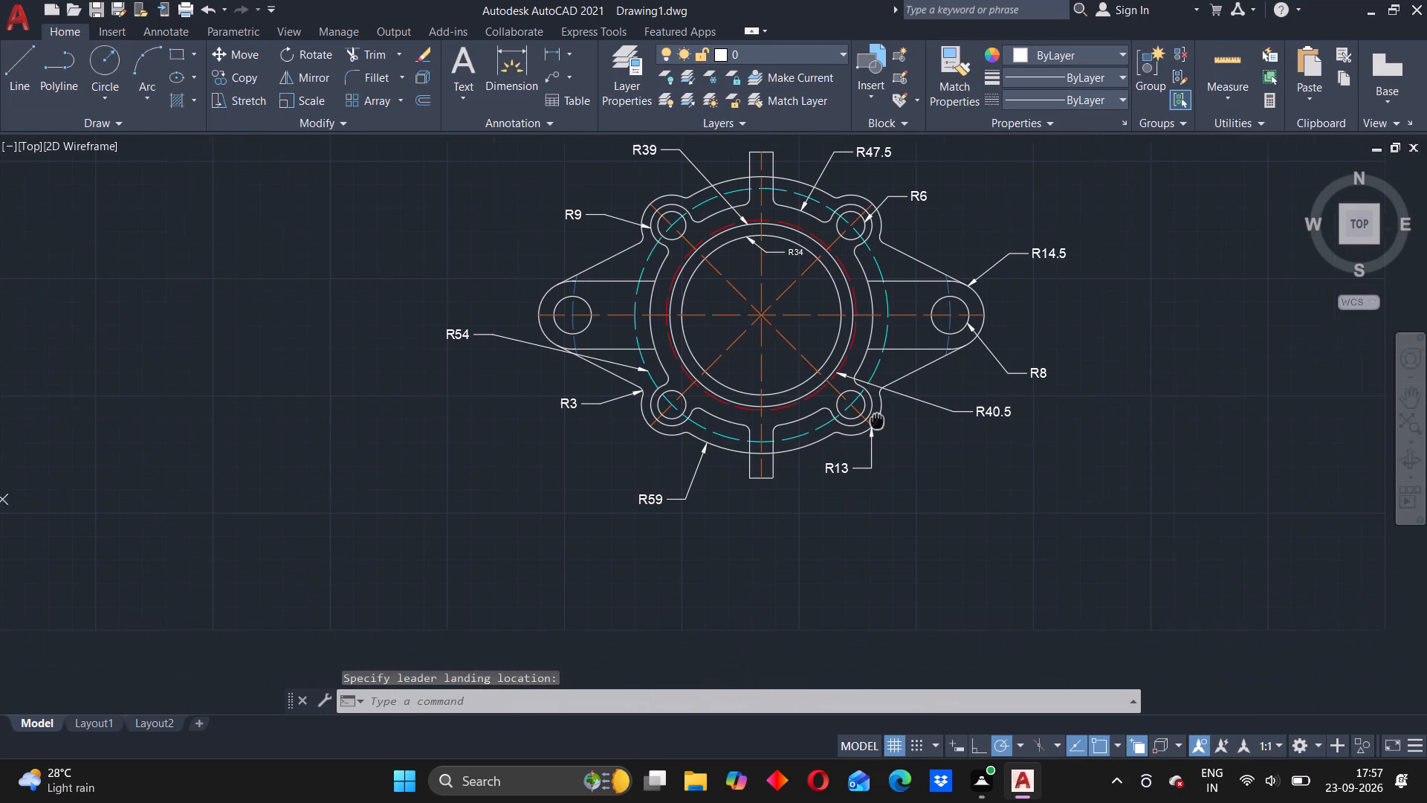
pyautogui.scroll(1, 777, 330)
pyautogui.moveTo(768, 357); pyautogui.dragTo(749, 480, button='middle')
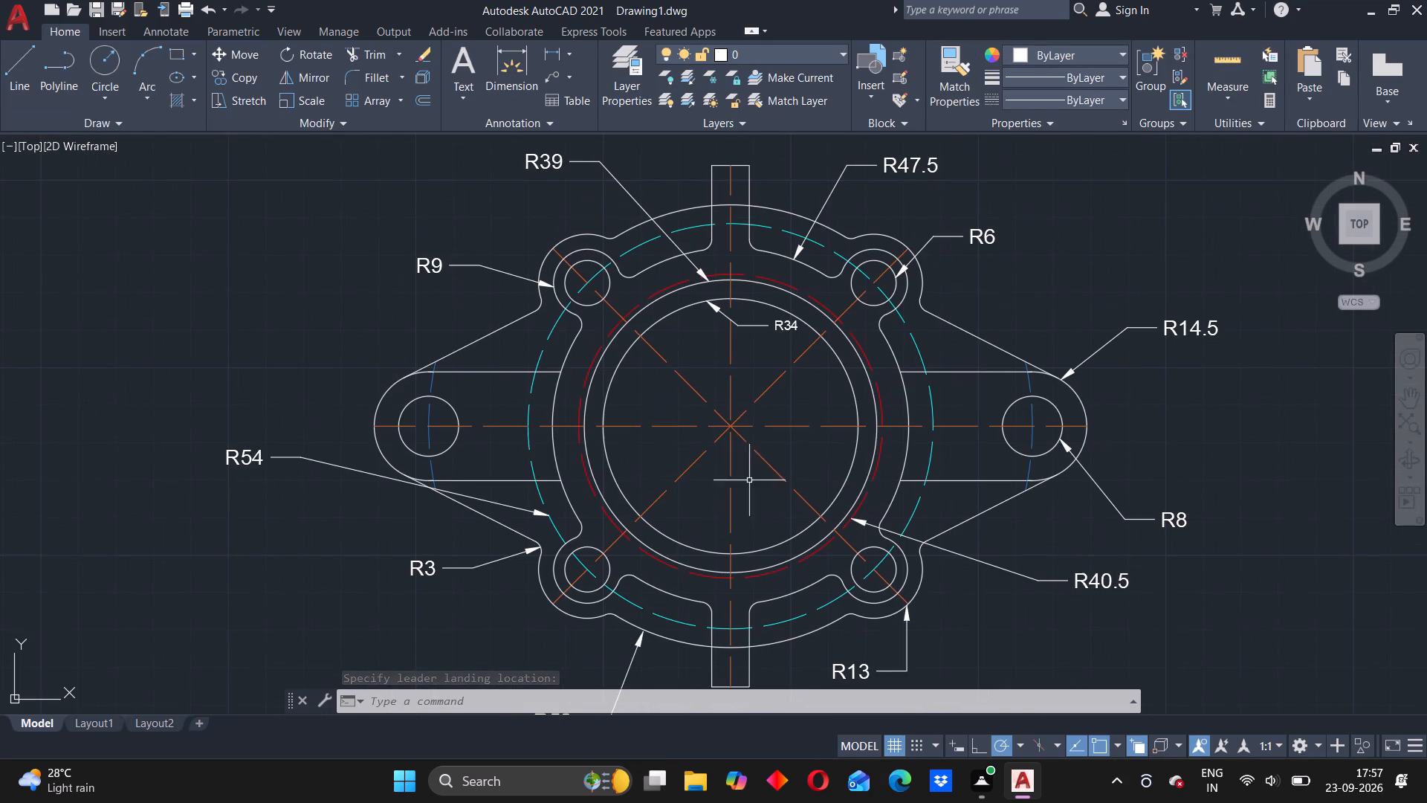
pyautogui.scroll(-1, 719, 196)
pyautogui.scroll(1, 719, 196)
pyautogui.moveTo(722, 220); pyautogui.dragTo(708, 344, button='middle')
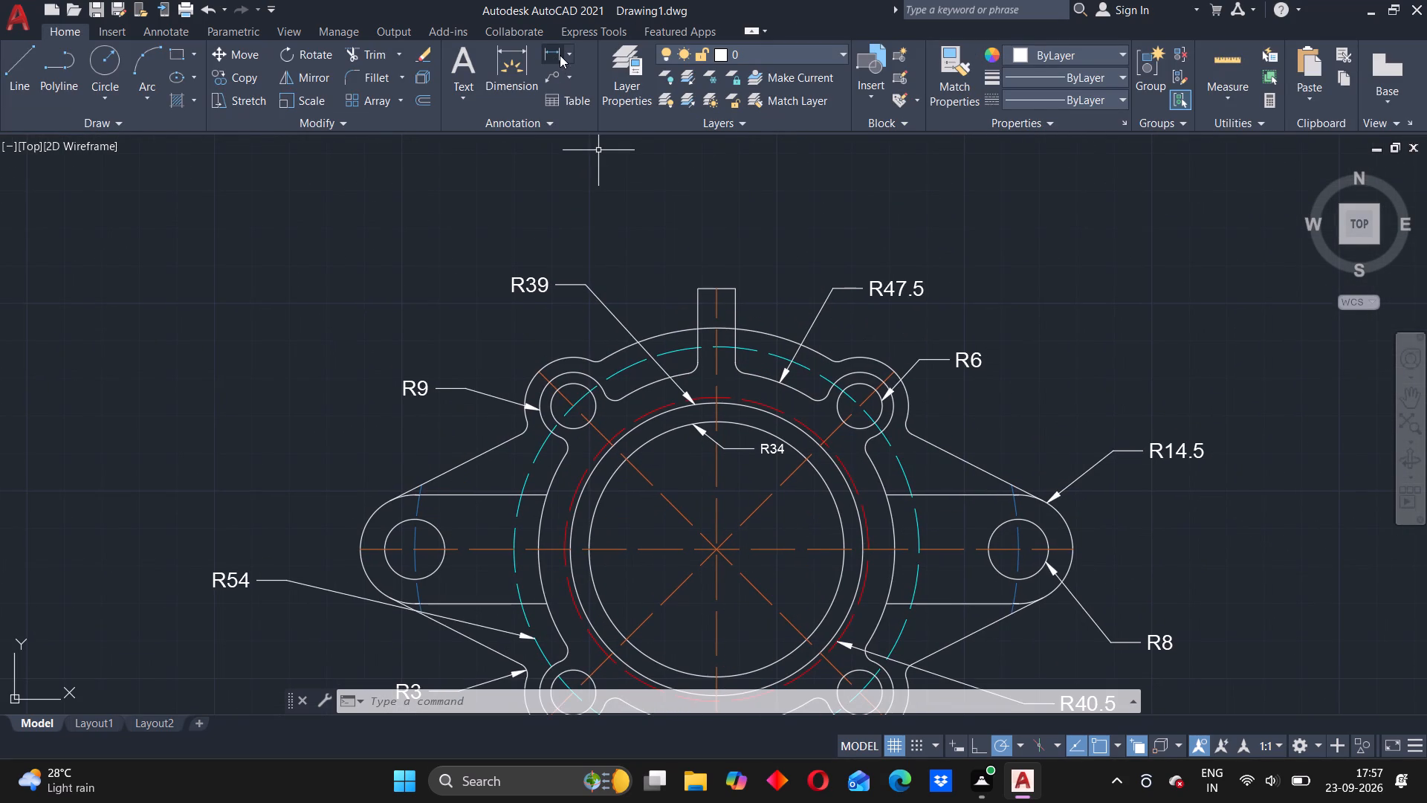
pyautogui.click(554, 51)
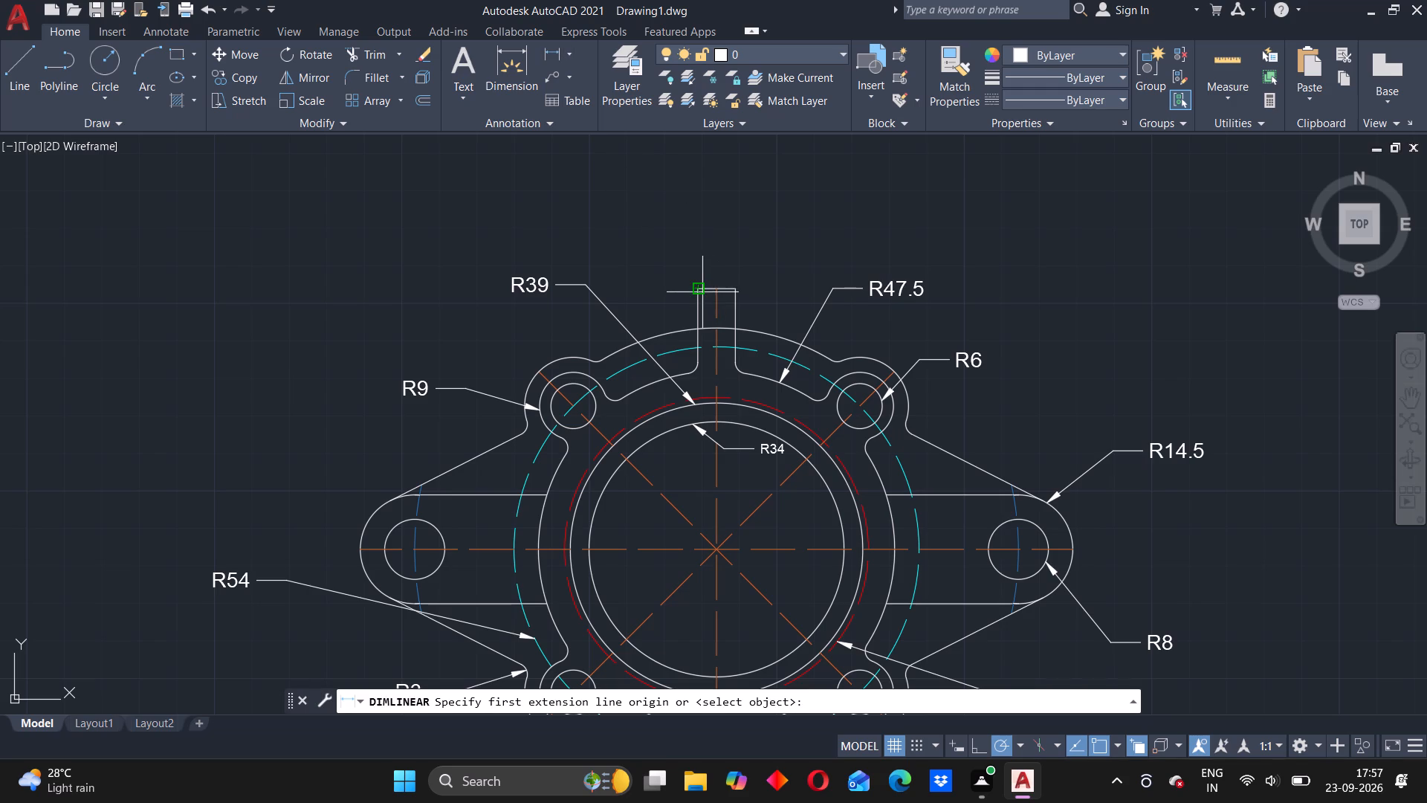
pyautogui.scroll(-1, 696, 291)
pyautogui.scroll(2, 699, 294)
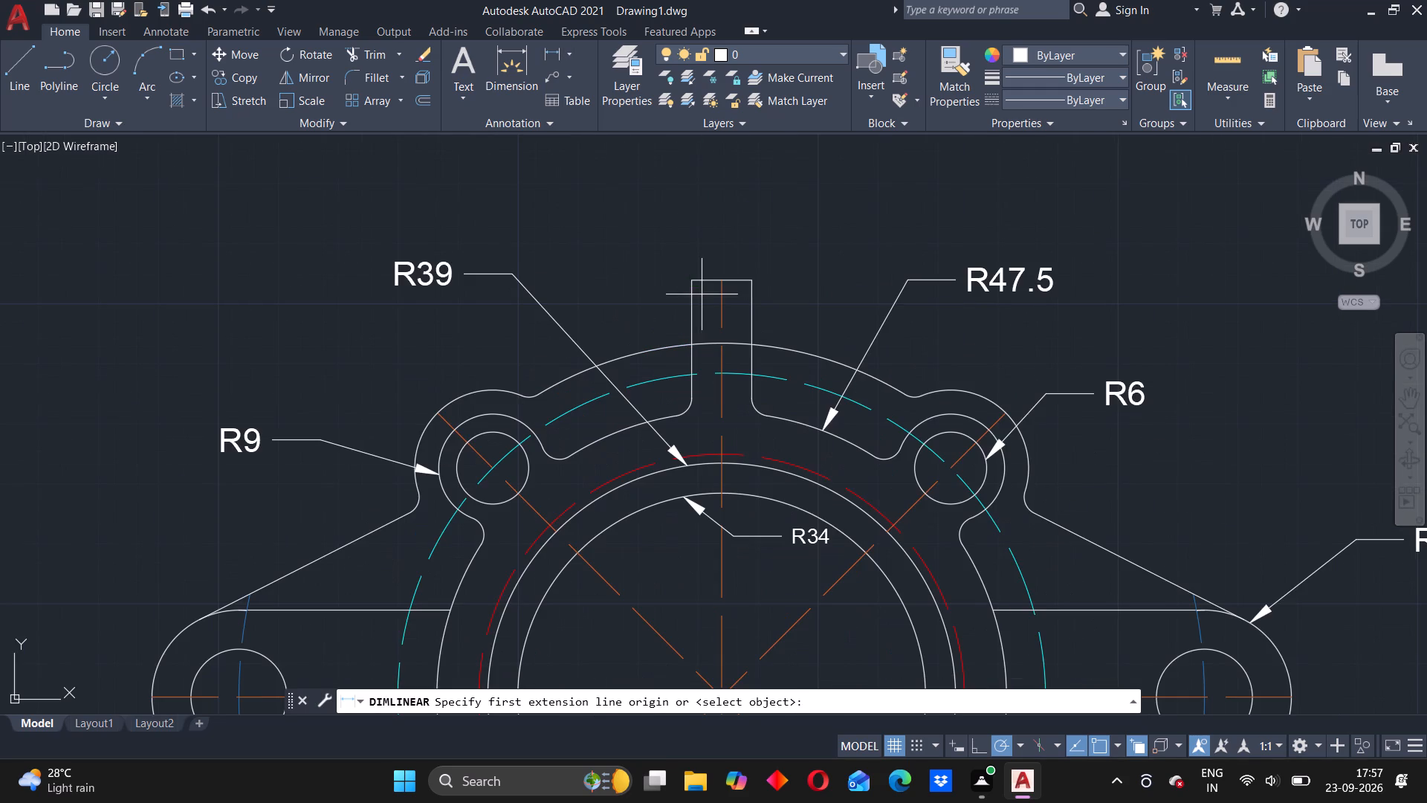
pyautogui.click(690, 282)
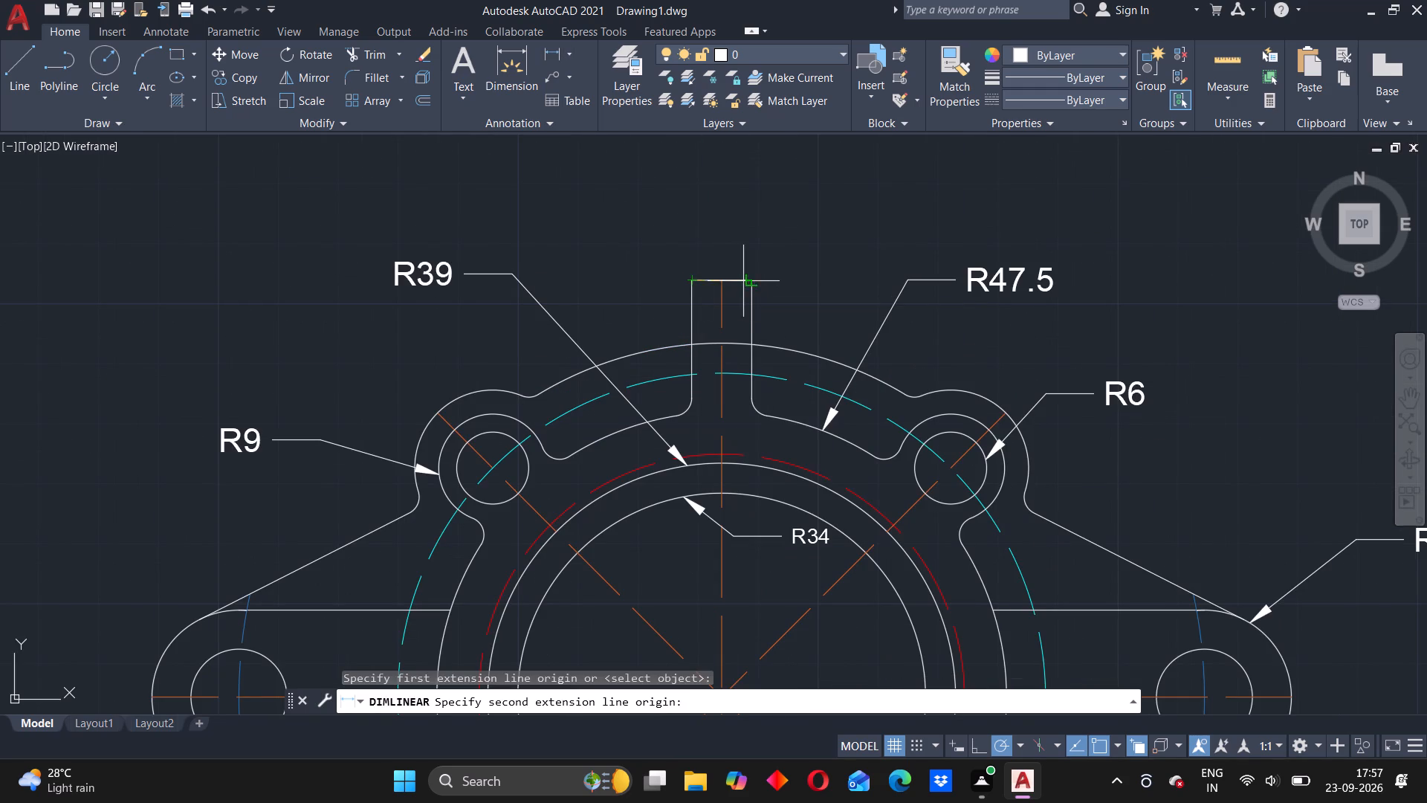
pyautogui.click(747, 282)
pyautogui.click(750, 236)
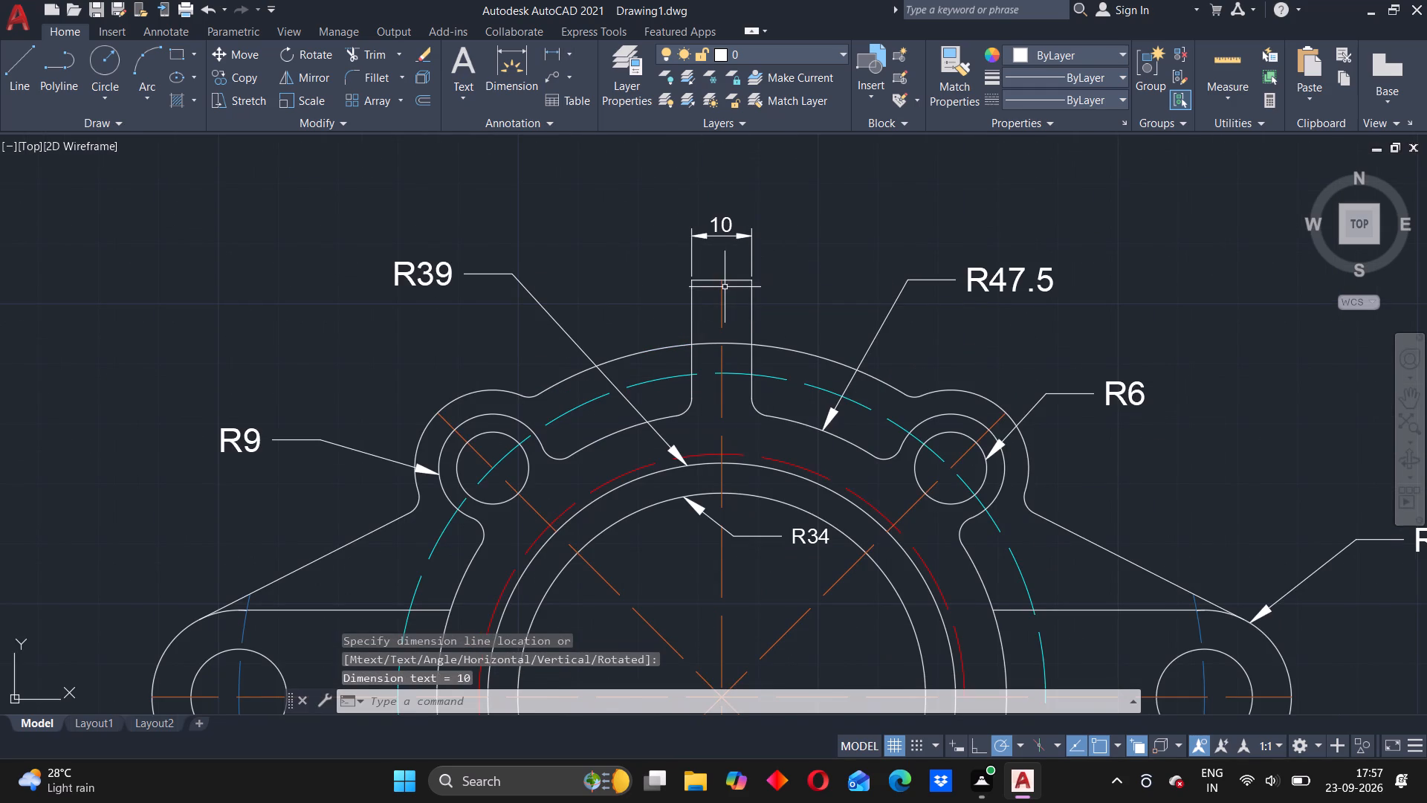
# Add a vertical linear dimension from the top tab's upper edge to the bottom tab's lower edge, placed beyond the right lug.
pyautogui.scroll(-1, 725, 294)
pyautogui.moveTo(762, 615); pyautogui.dragTo(750, 493, button='middle')
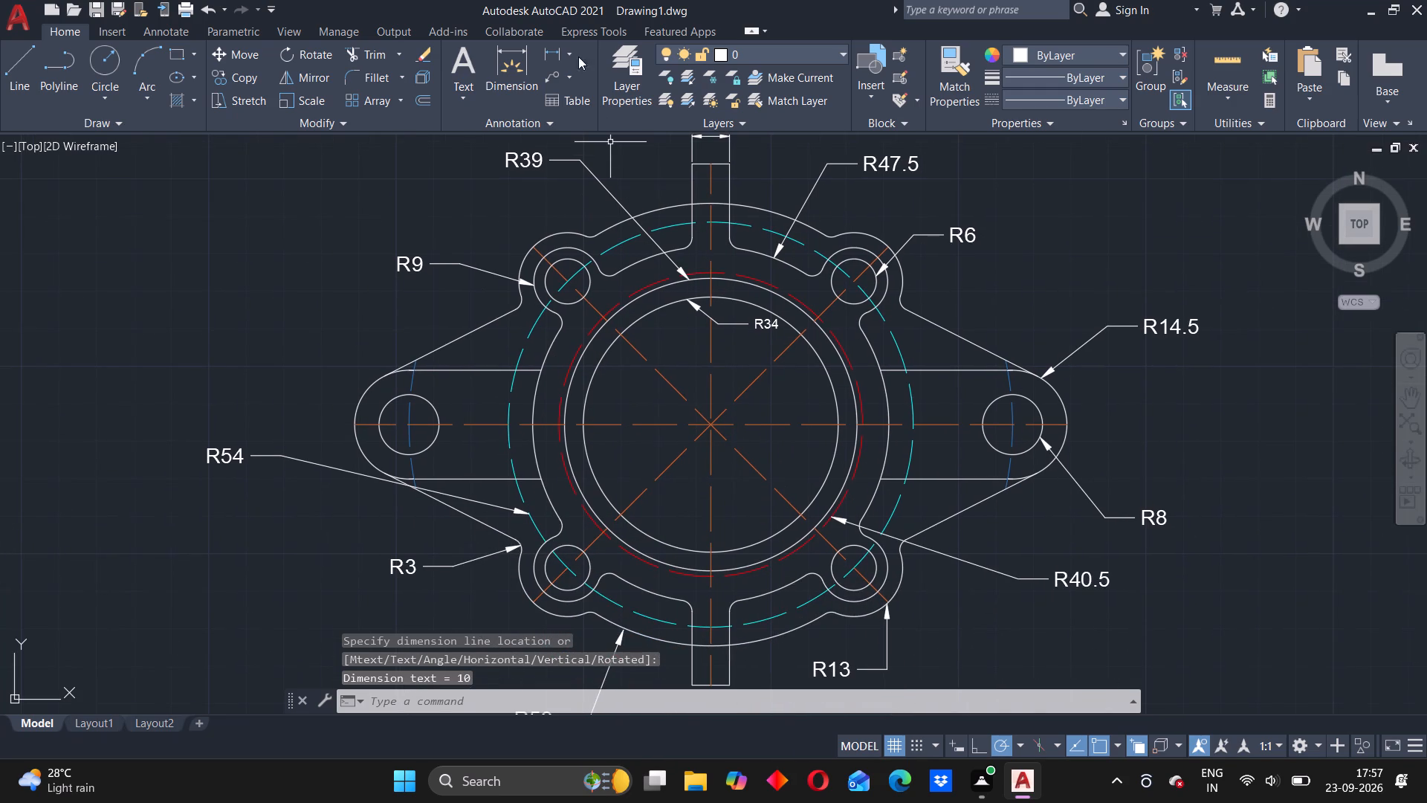
pyautogui.click(551, 56)
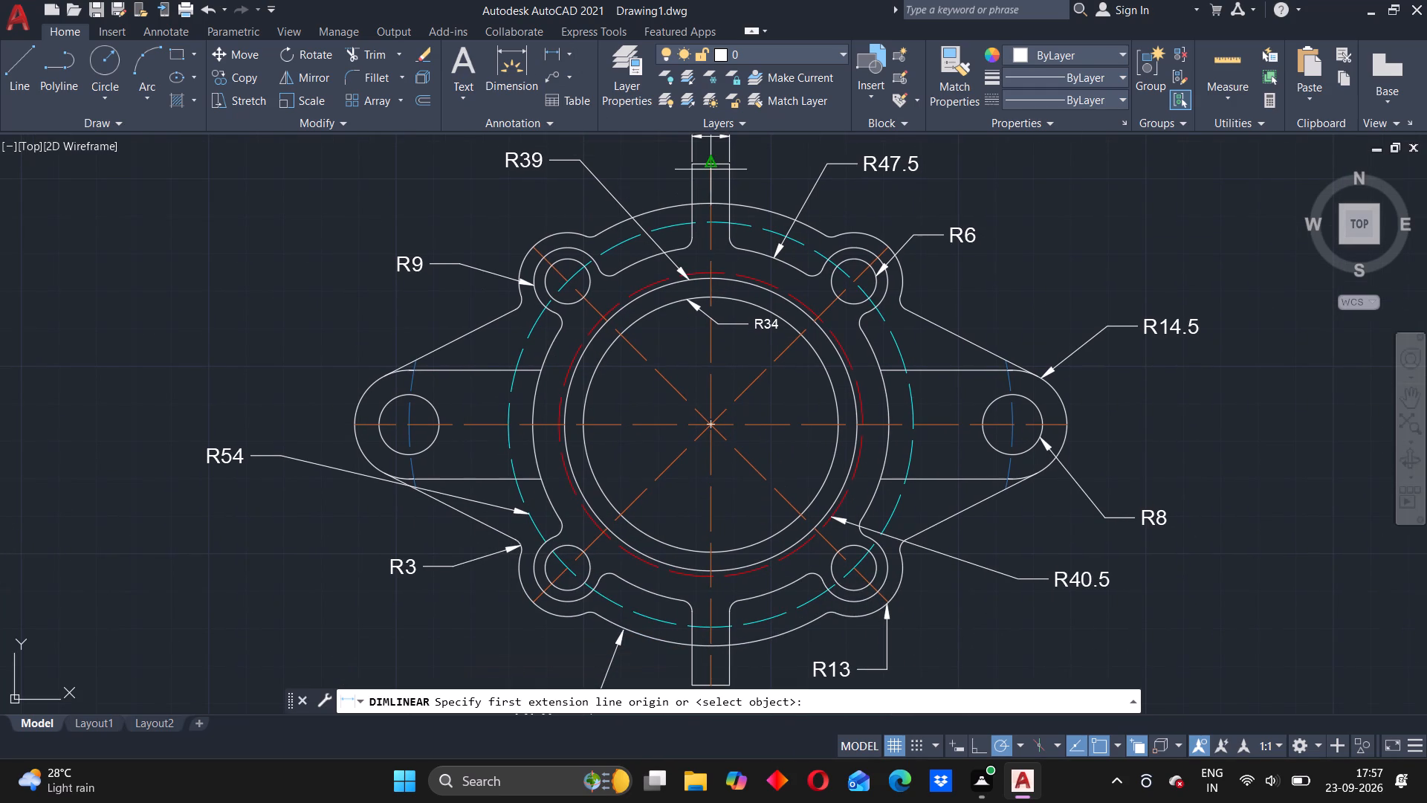
pyautogui.click(711, 165)
pyautogui.scroll(2, 744, 575)
pyautogui.scroll(-3, 704, 587)
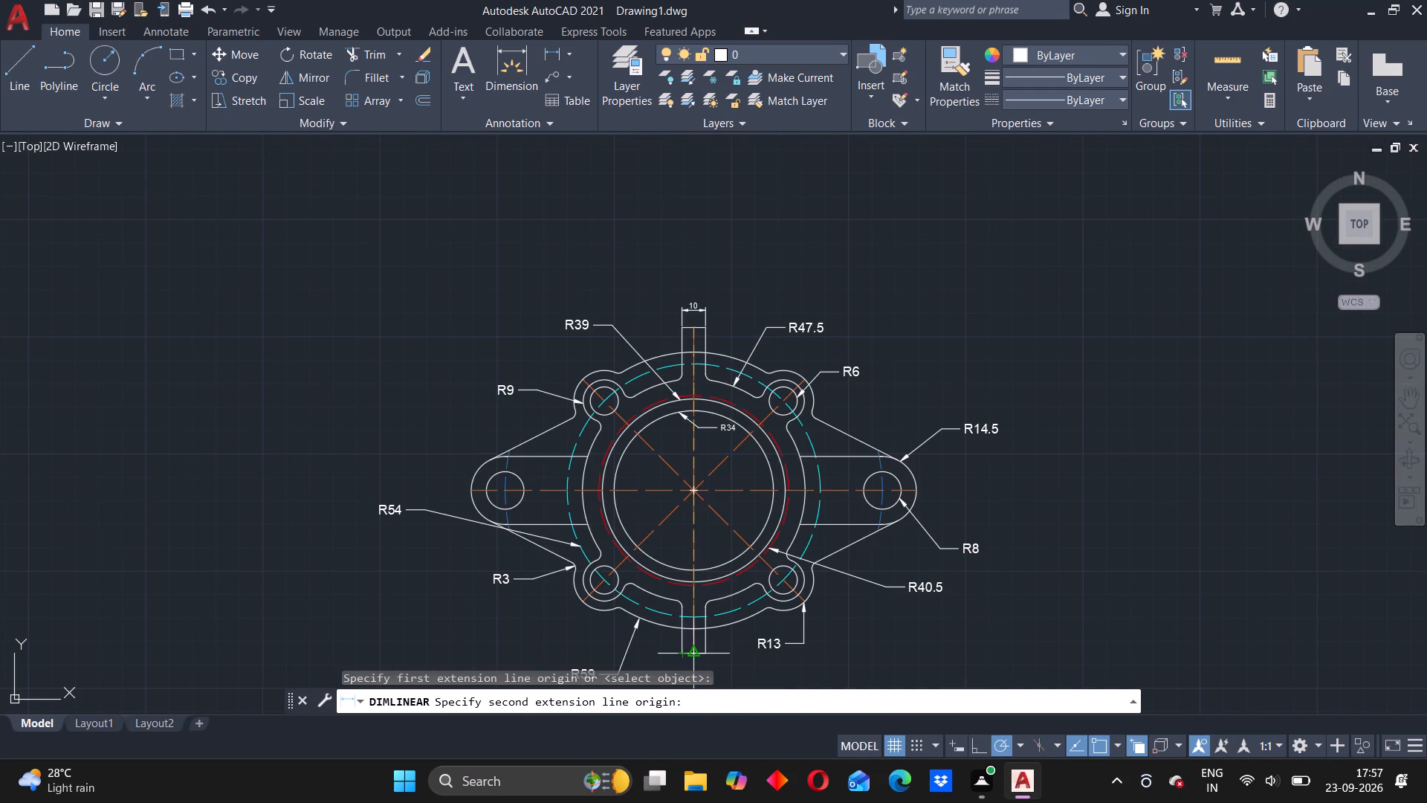
pyautogui.click(693, 650)
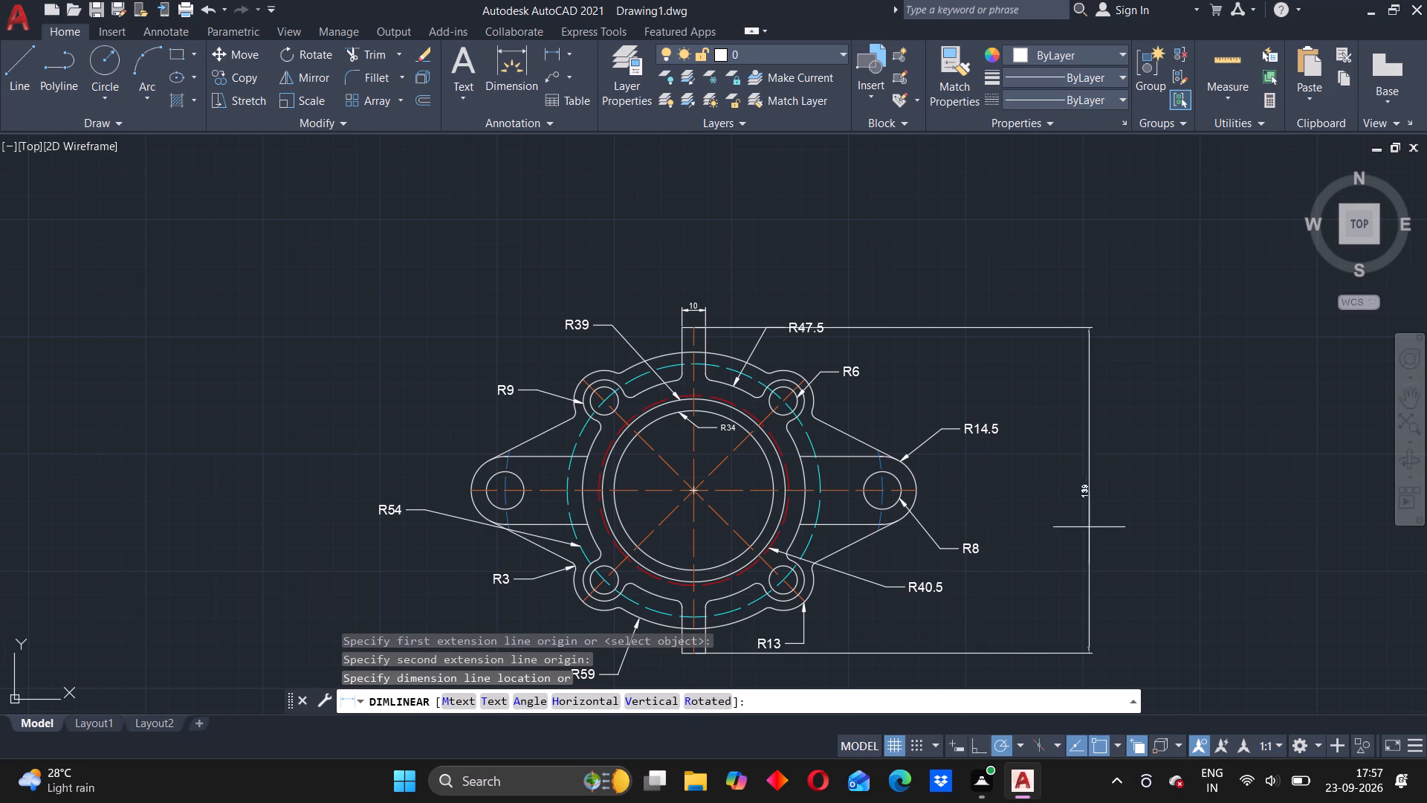
pyautogui.click(1089, 527)
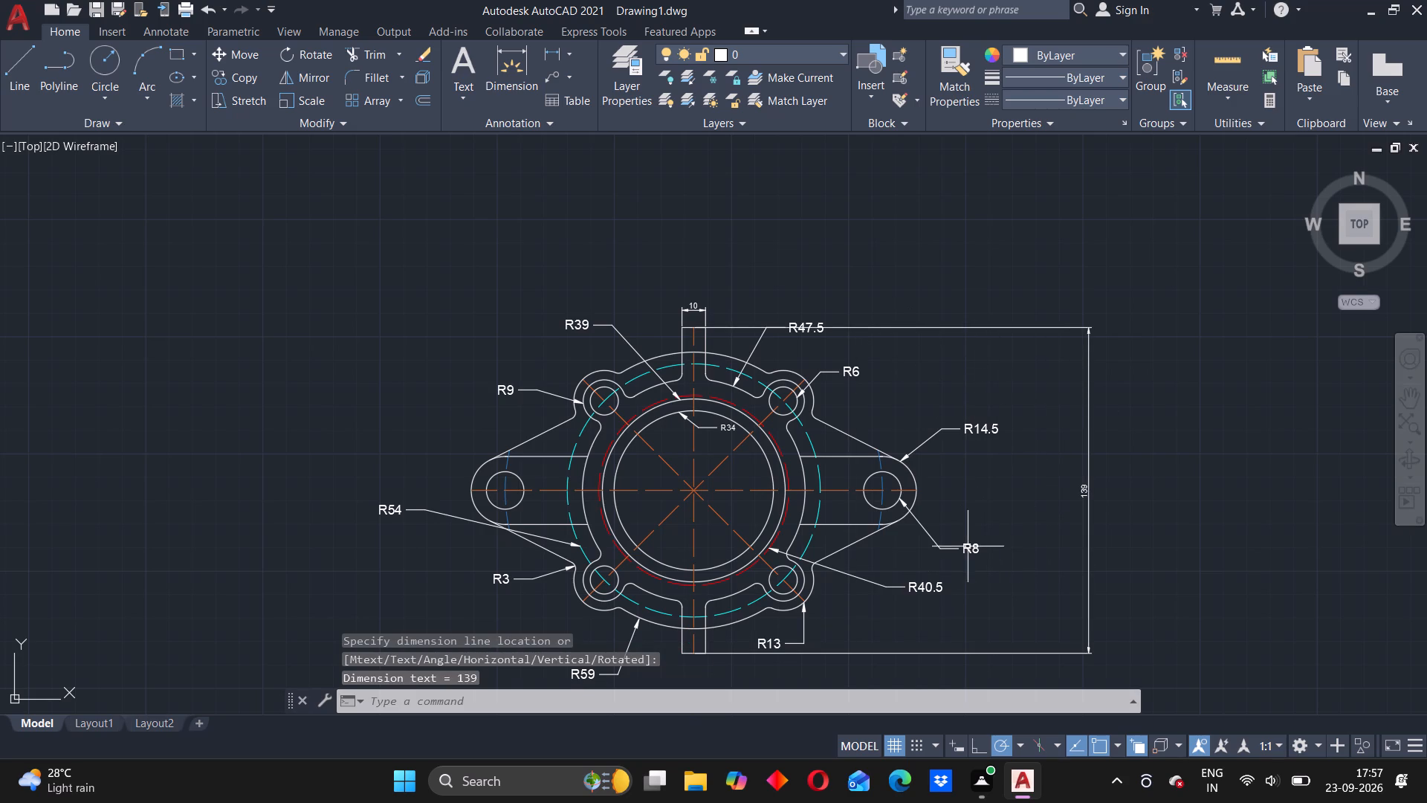
pyautogui.scroll(1, 740, 536)
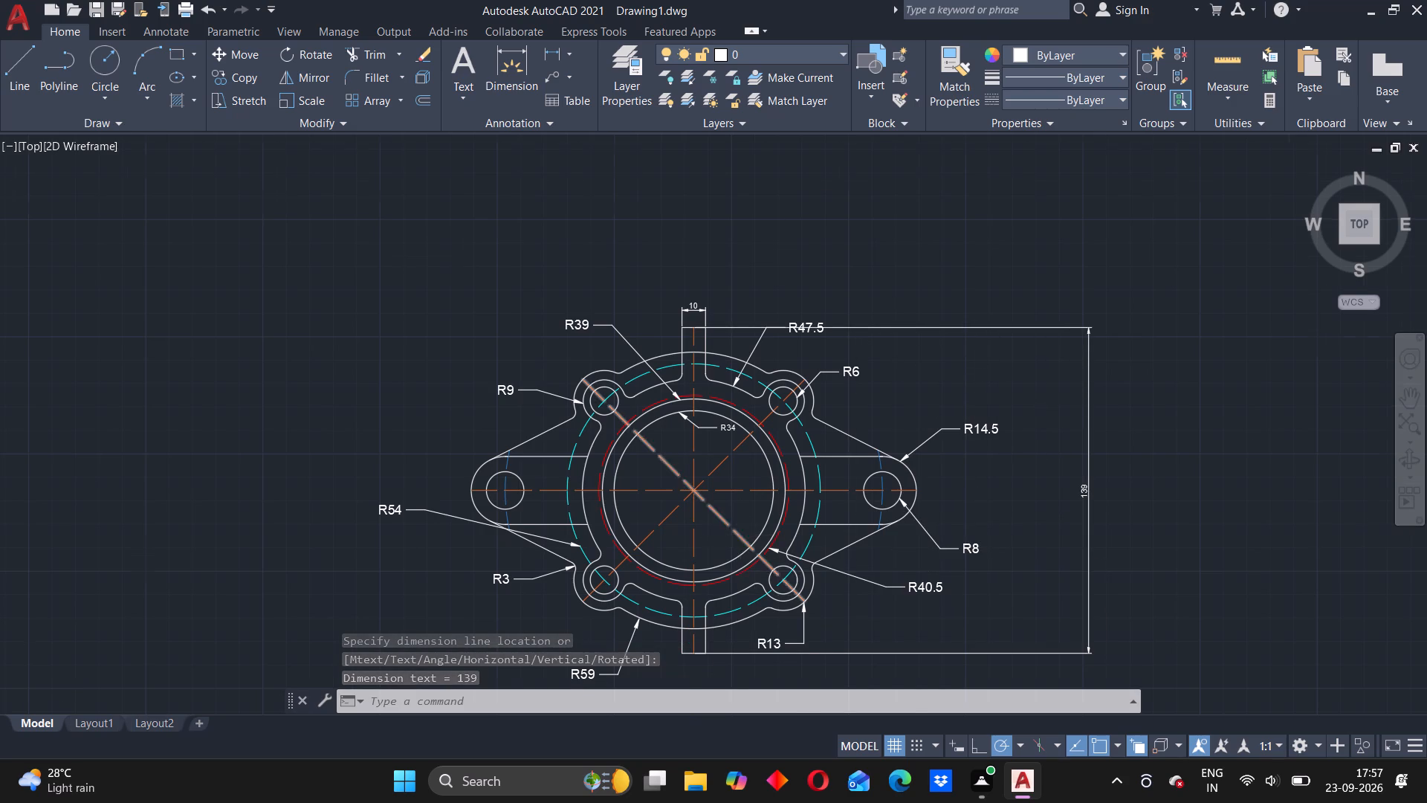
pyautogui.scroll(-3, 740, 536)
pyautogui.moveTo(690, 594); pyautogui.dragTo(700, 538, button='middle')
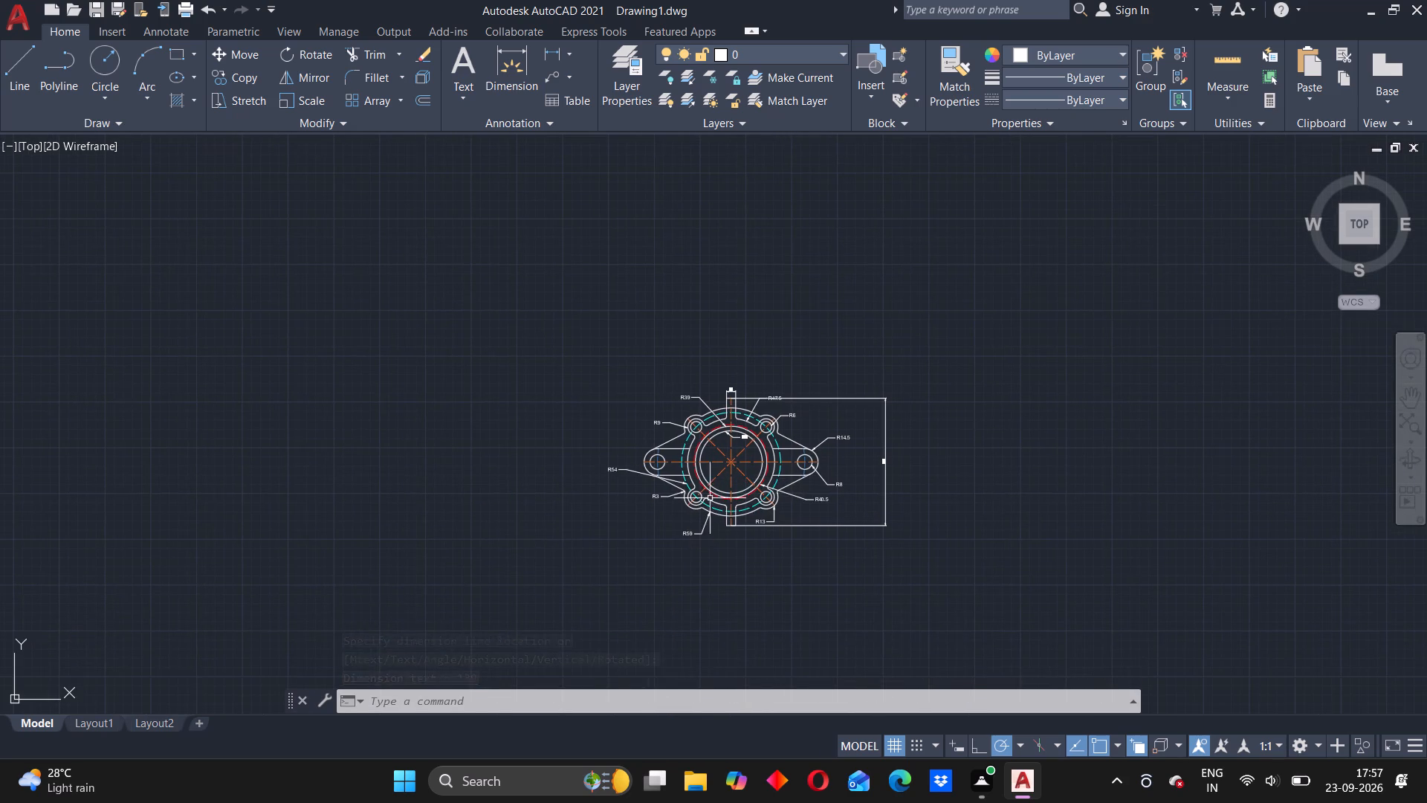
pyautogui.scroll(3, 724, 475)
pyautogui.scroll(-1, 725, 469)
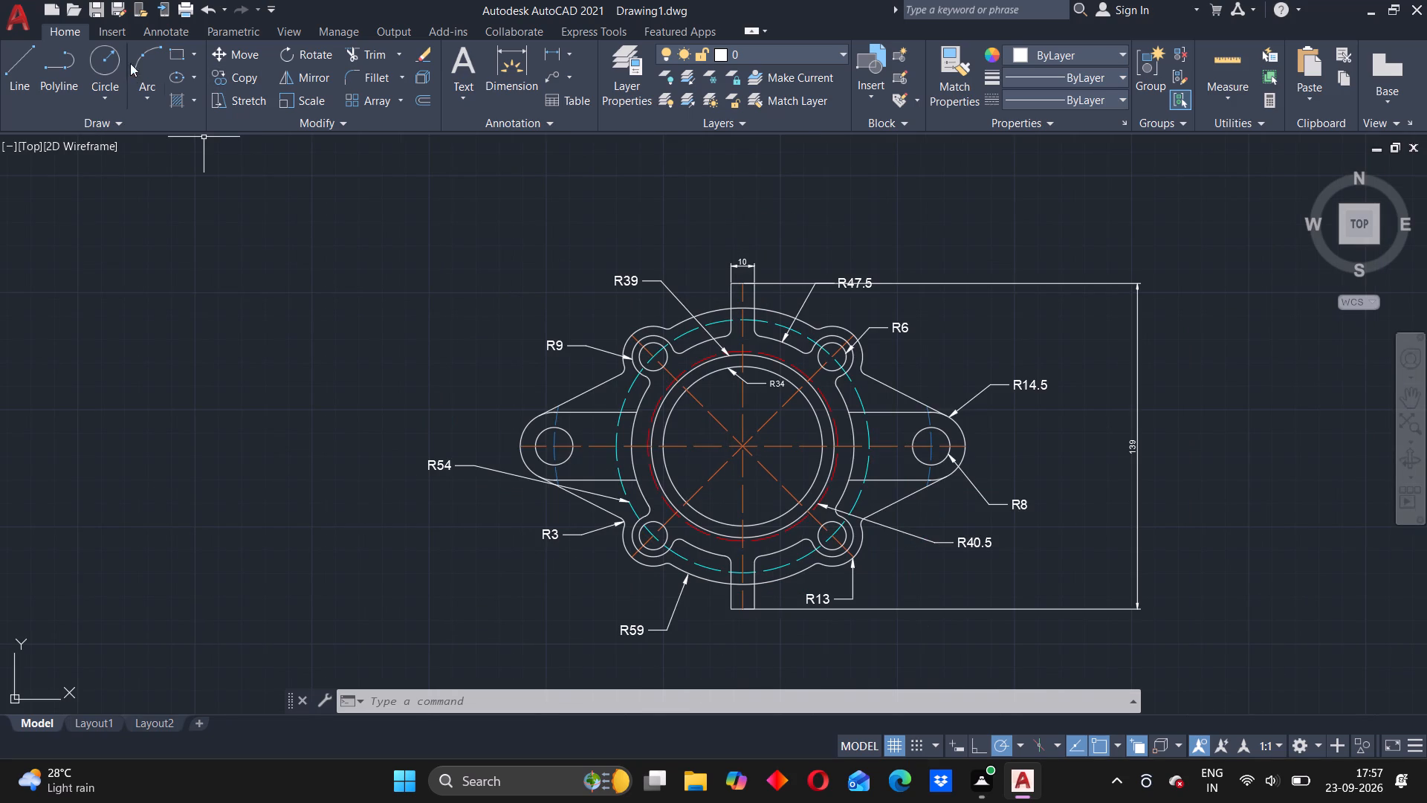
# Save the drawing under the new file name DRAW 2 in the Documents folder.
pyautogui.click(111, 10)
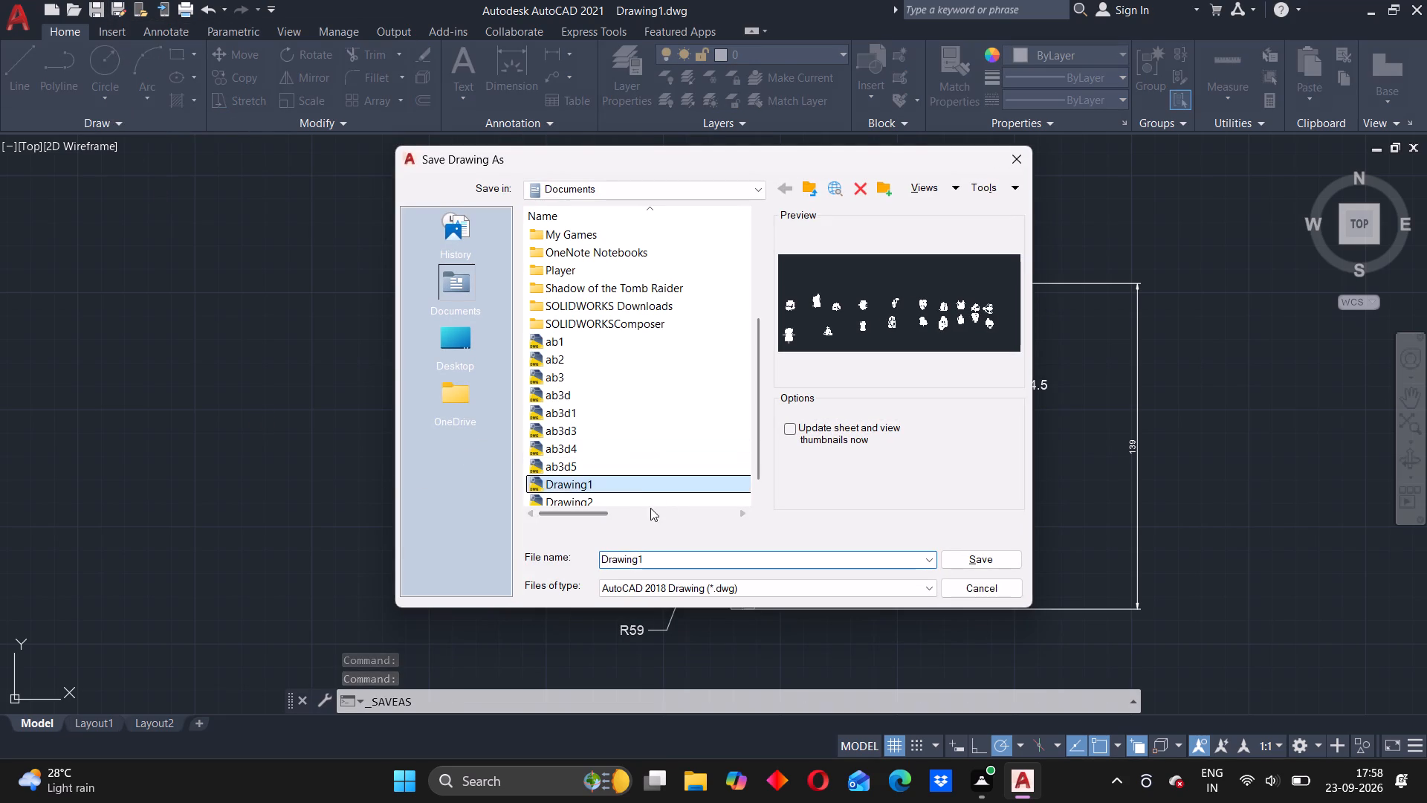
pyautogui.scroll(-1, 616, 477)
pyautogui.moveTo(647, 561); pyautogui.dragTo(598, 561)
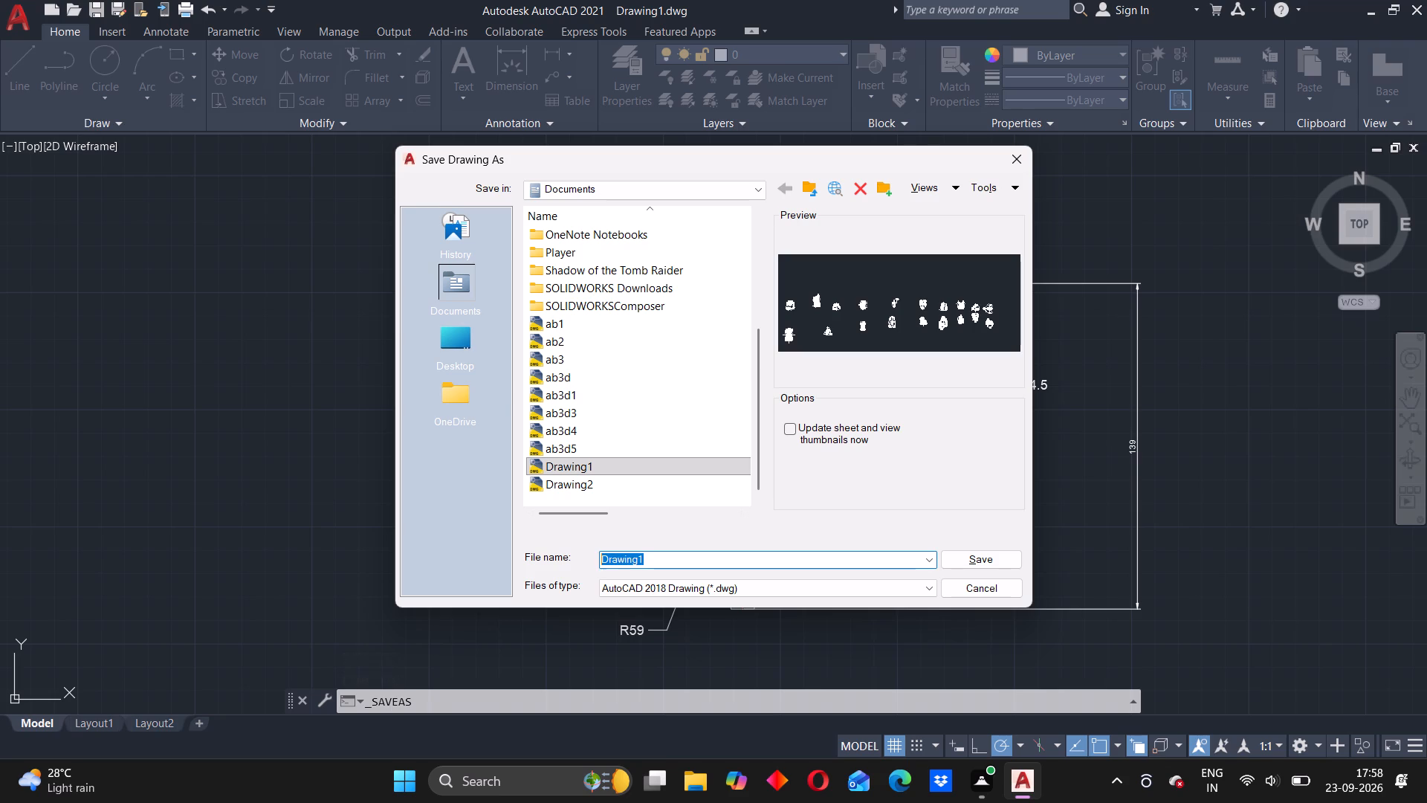
pyautogui.moveTo(598, 561); pyautogui.dragTo(592, 561)
pyautogui.write('DRAW 2')
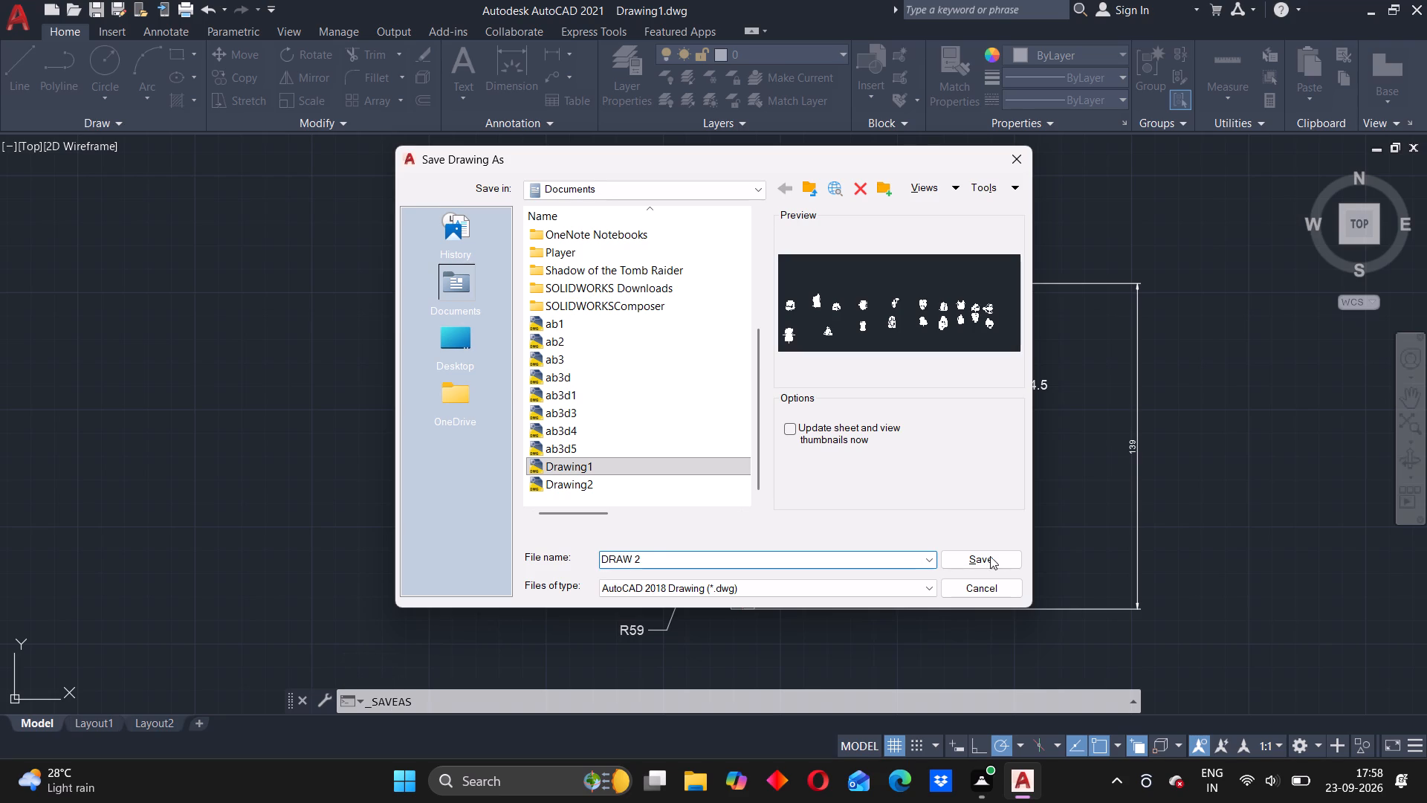
pyautogui.click(1003, 557)
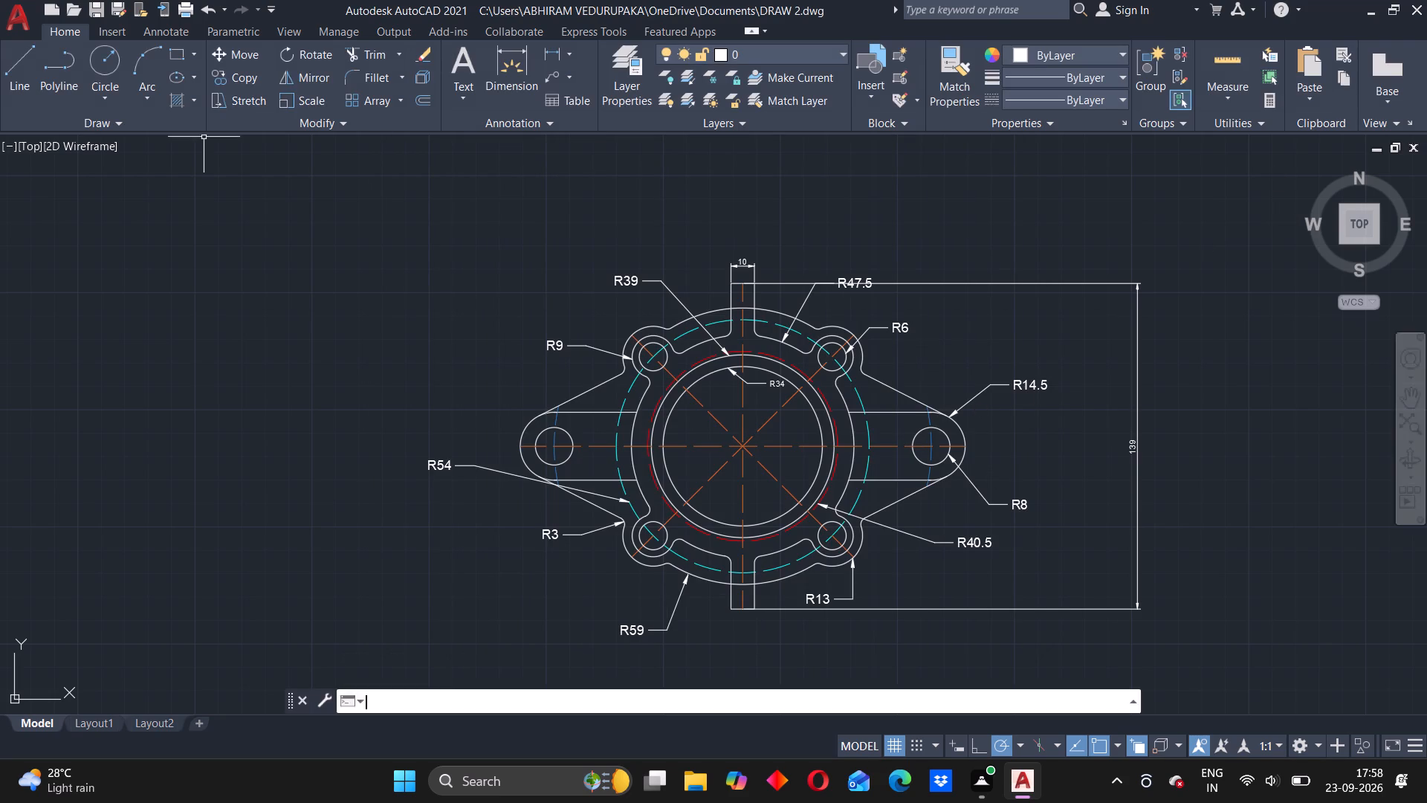
# Close the AutoCAD application after the drawing has been saved.
pyautogui.click(1419, 7)
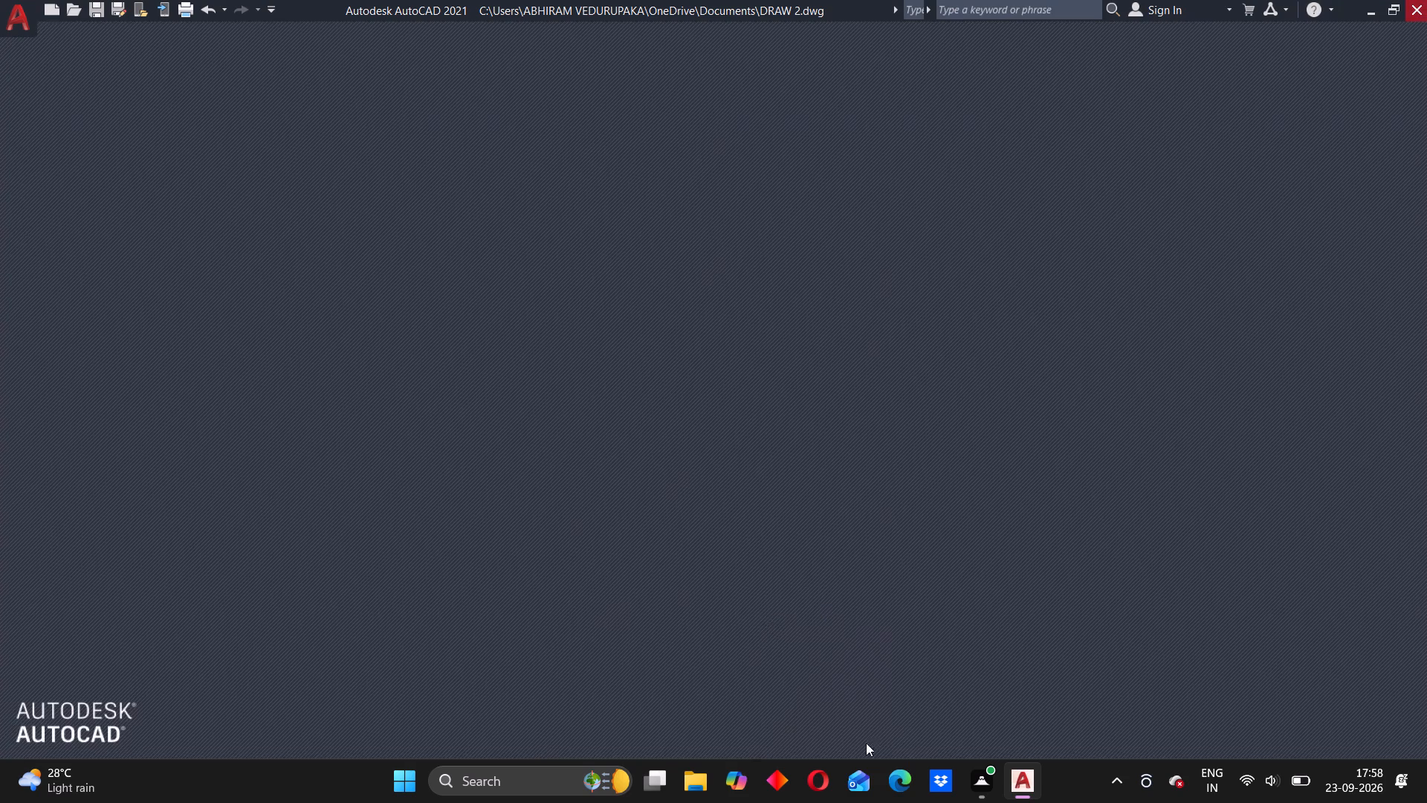